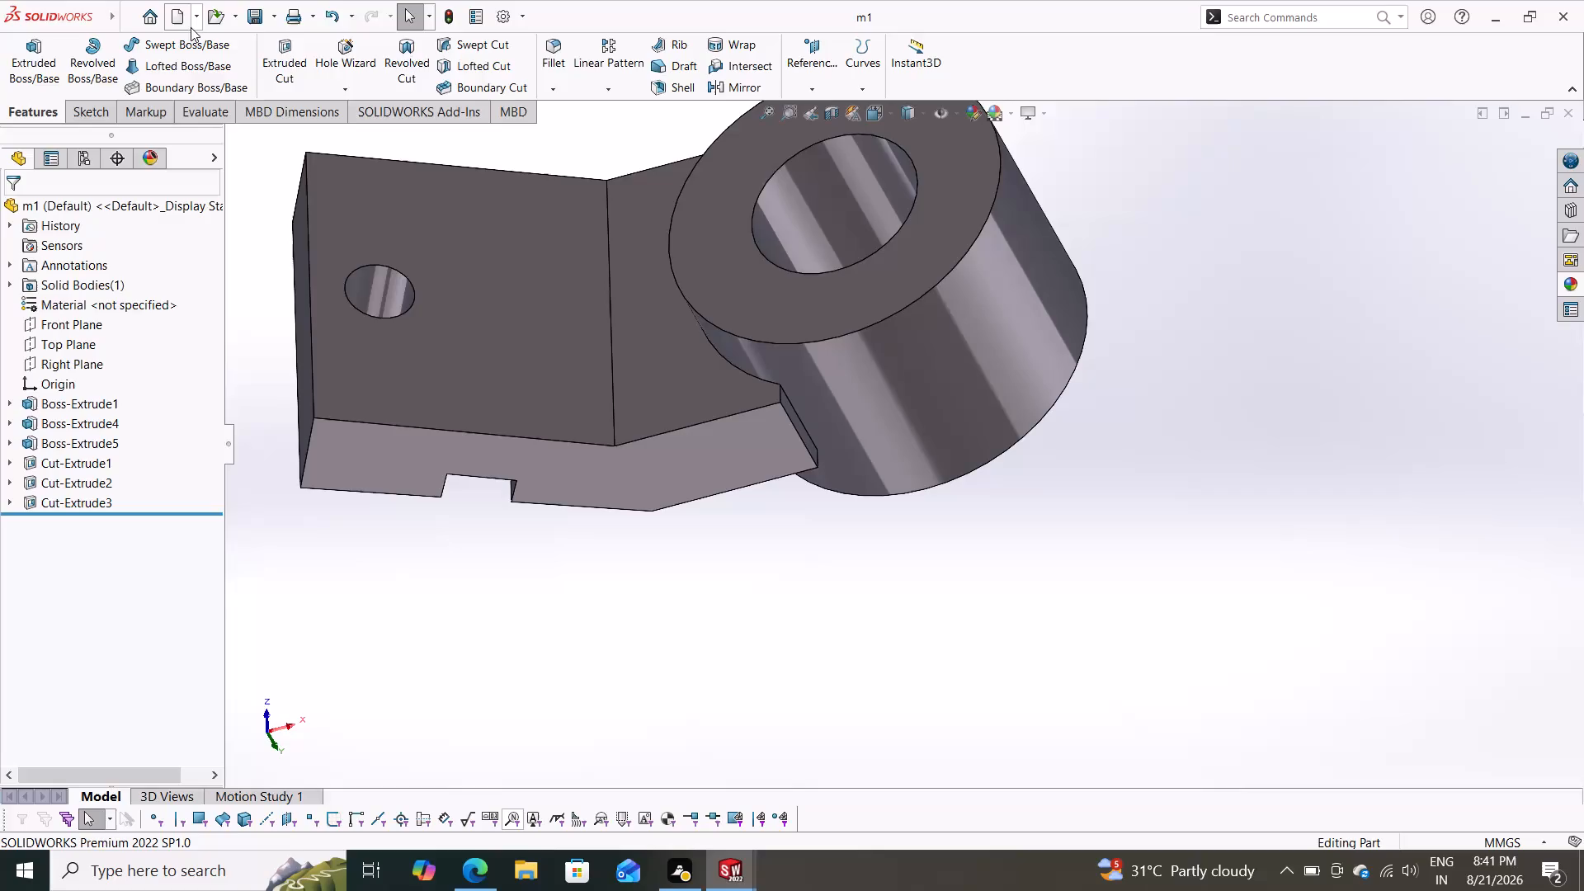
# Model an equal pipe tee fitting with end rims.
# Create a new part document.
pyautogui.click(191, 27)
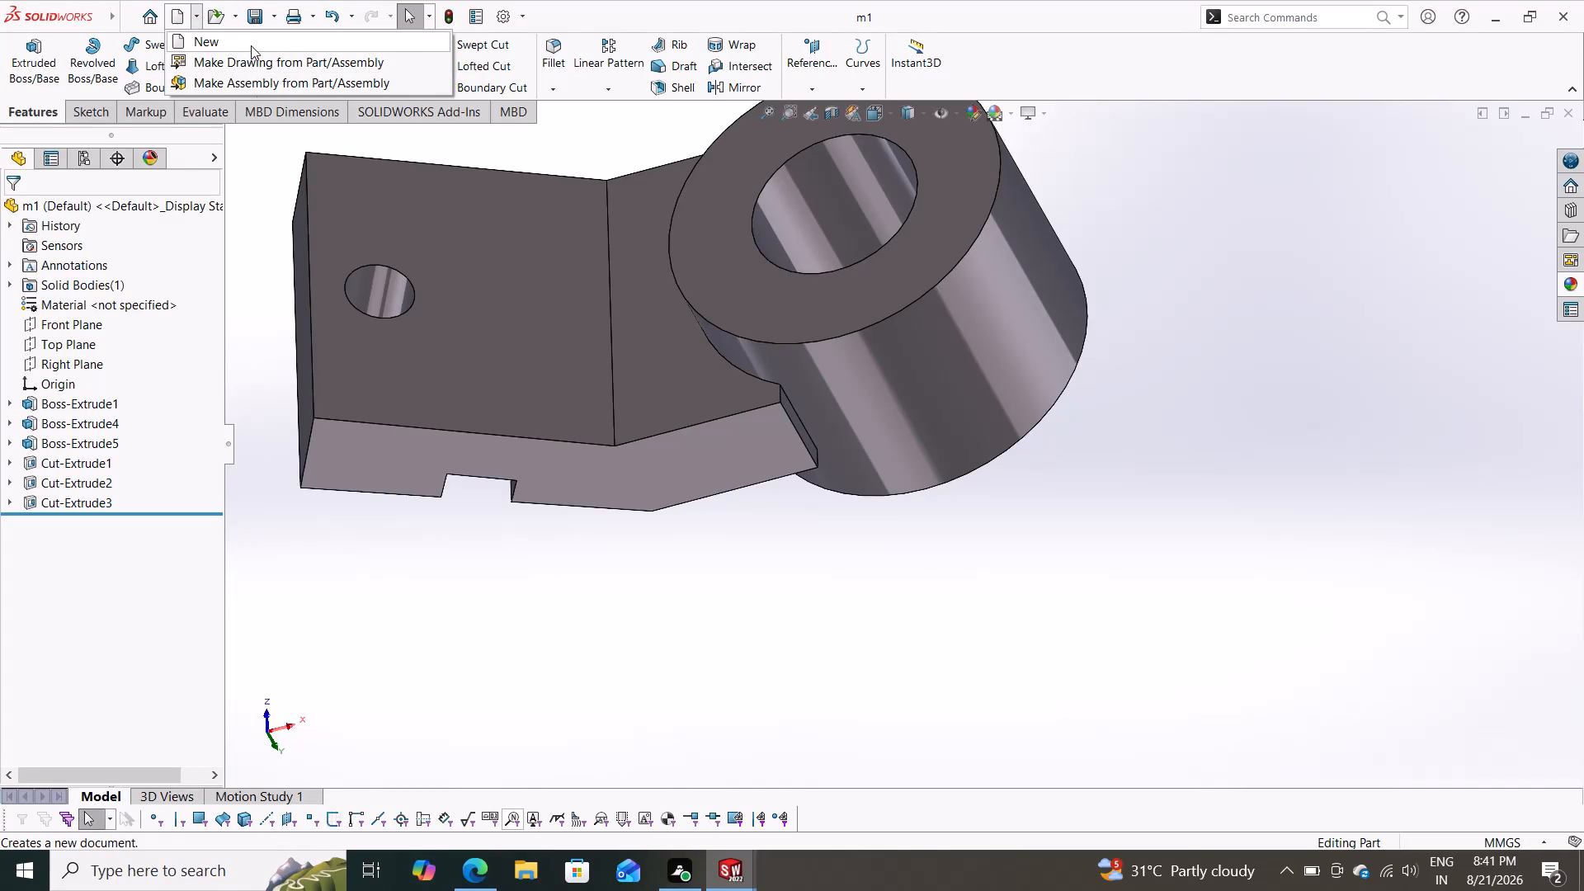
pyautogui.click(251, 45)
pyautogui.click(672, 639)
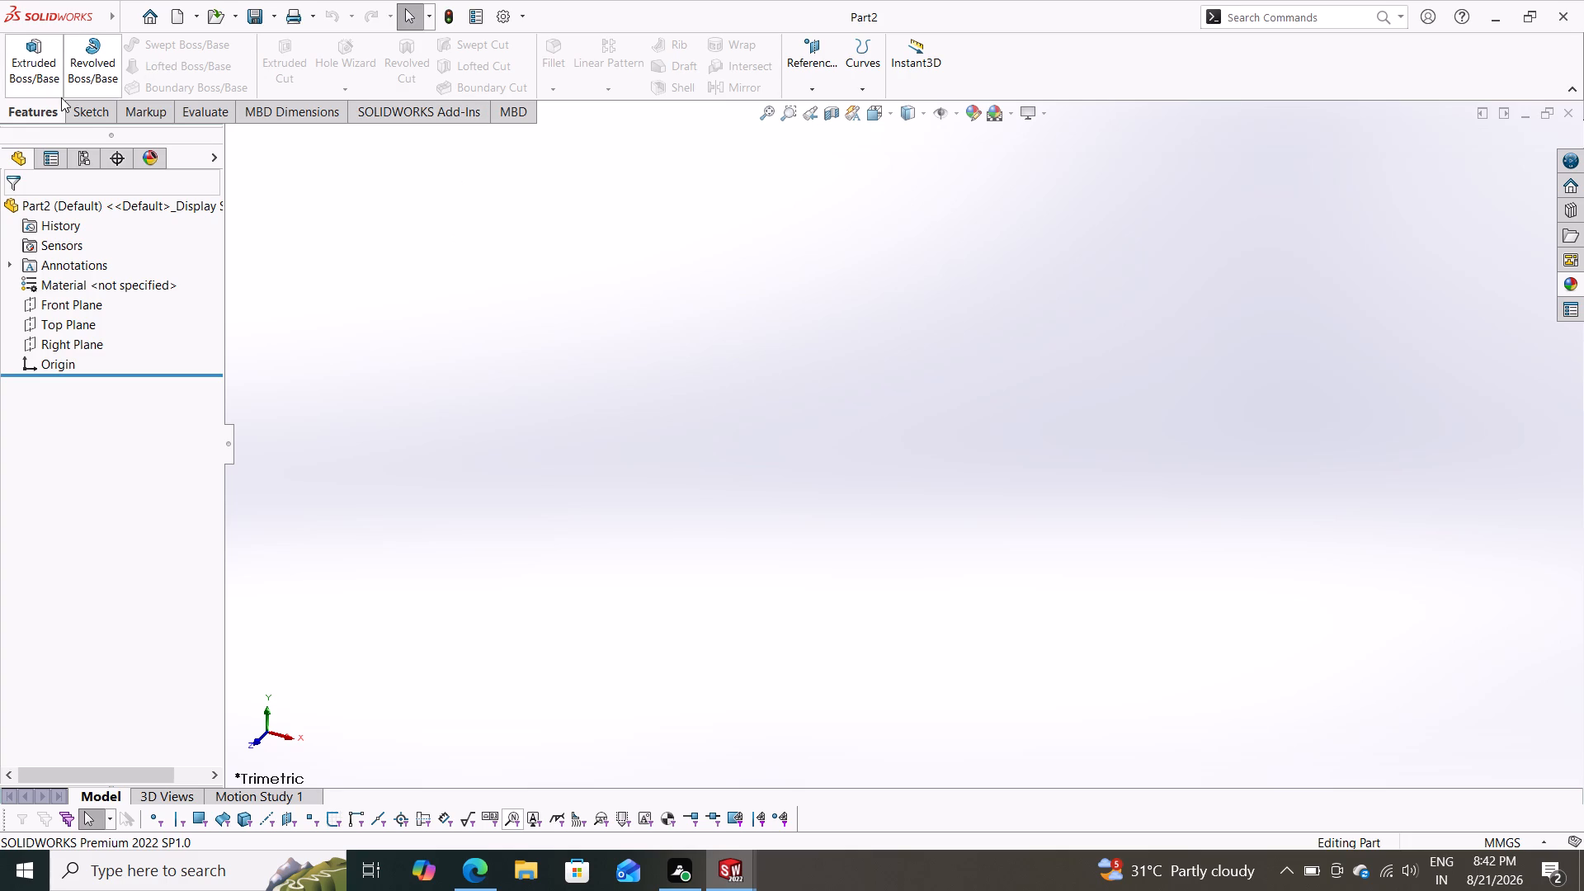
# Start a sketch on the Front Plane and draw a circle about 86.5 mm in diameter centred on the origin.
pyautogui.click(89, 115)
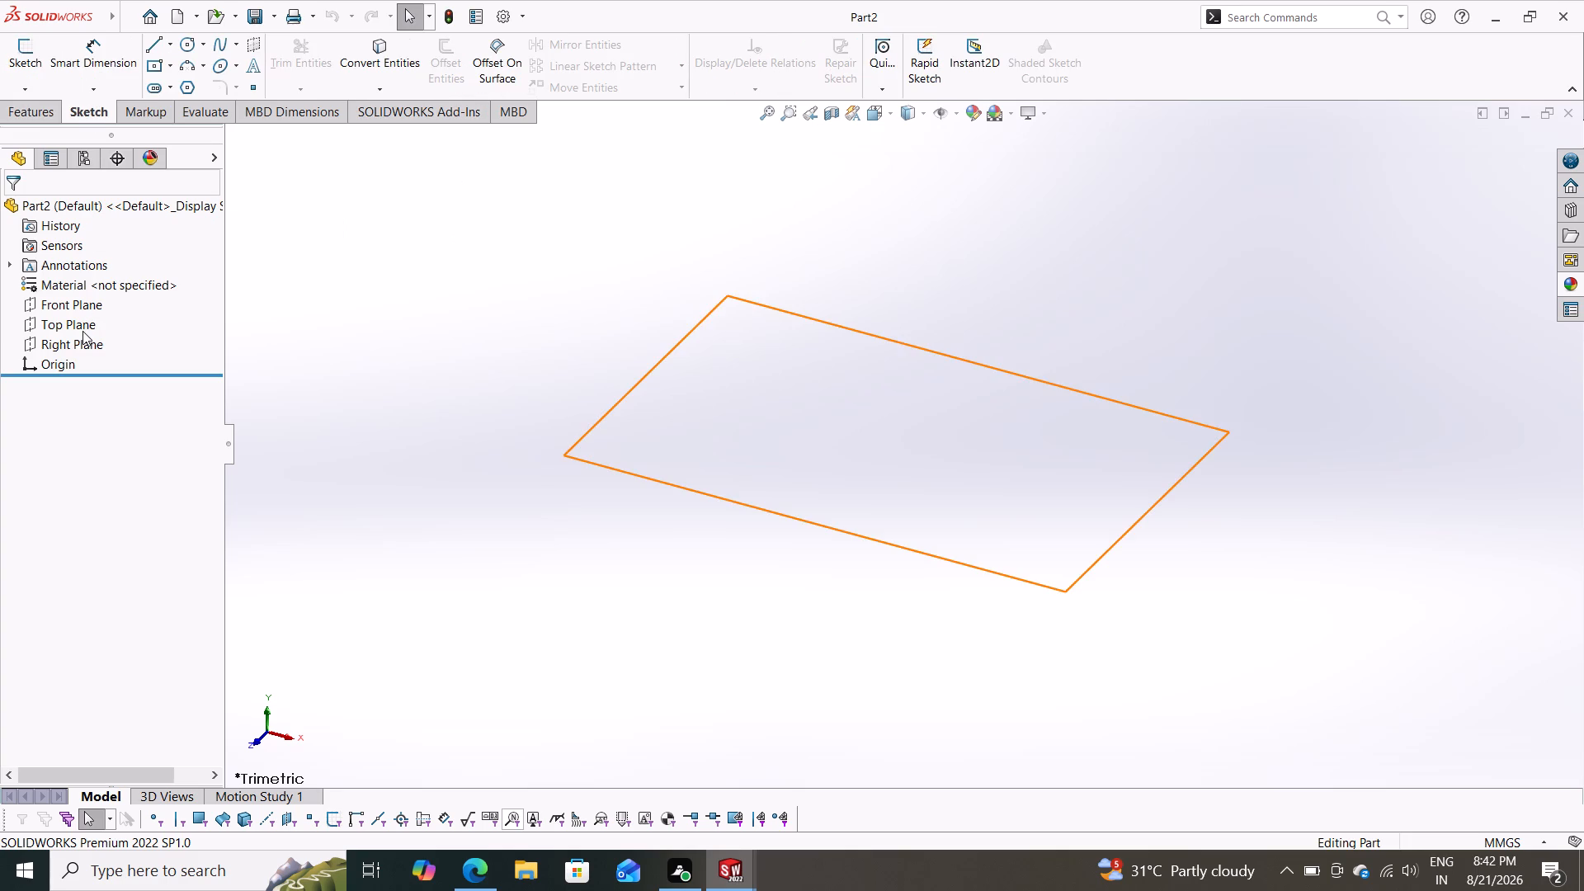
pyautogui.click(101, 312)
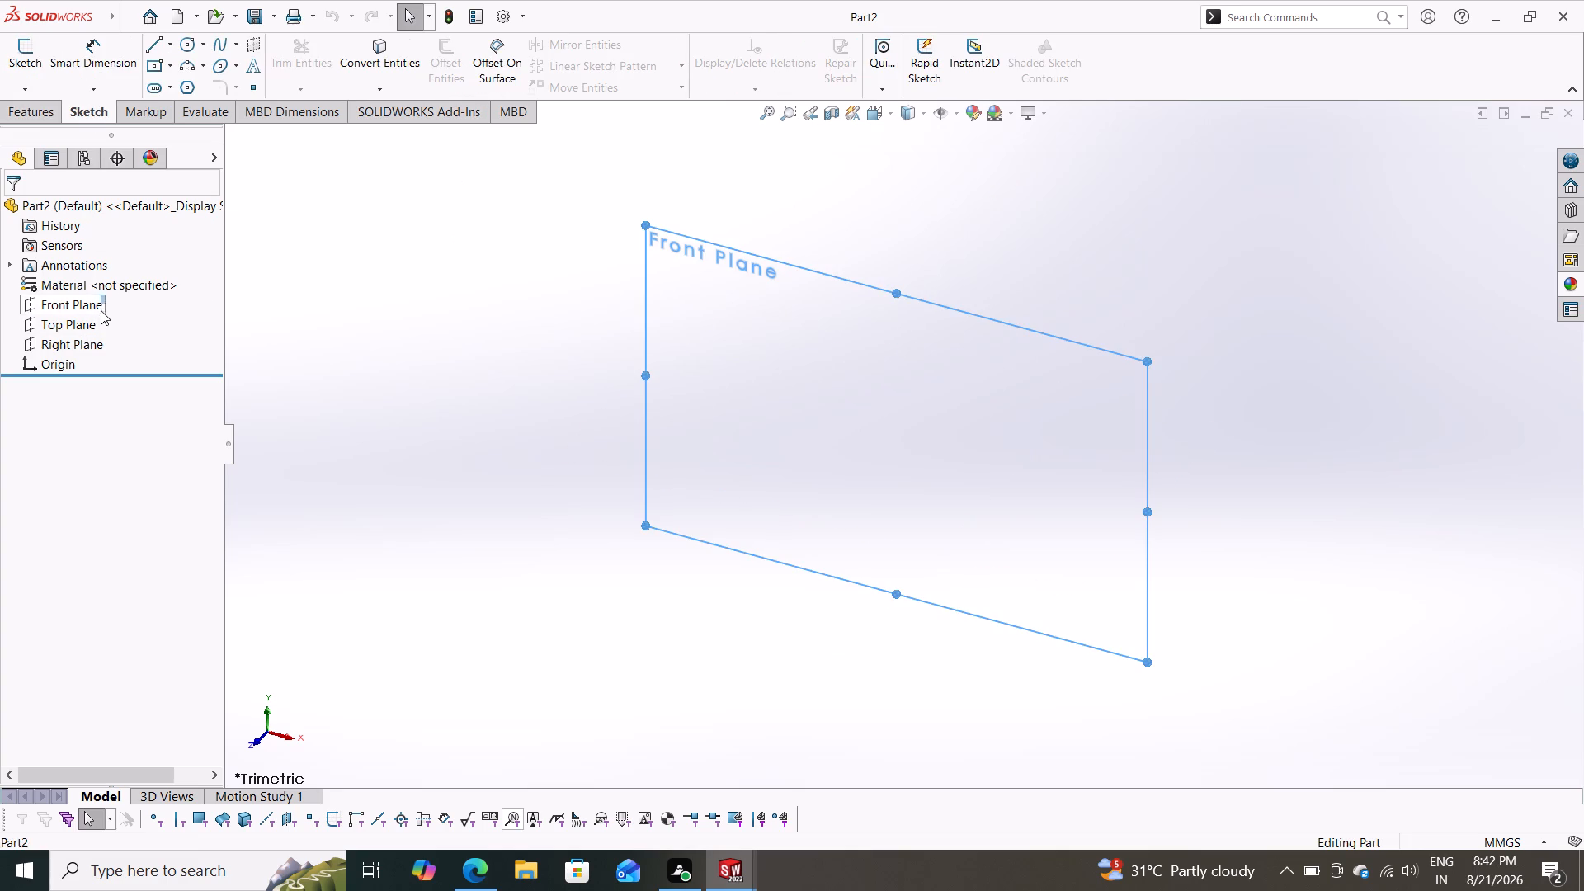
pyautogui.click(112, 290)
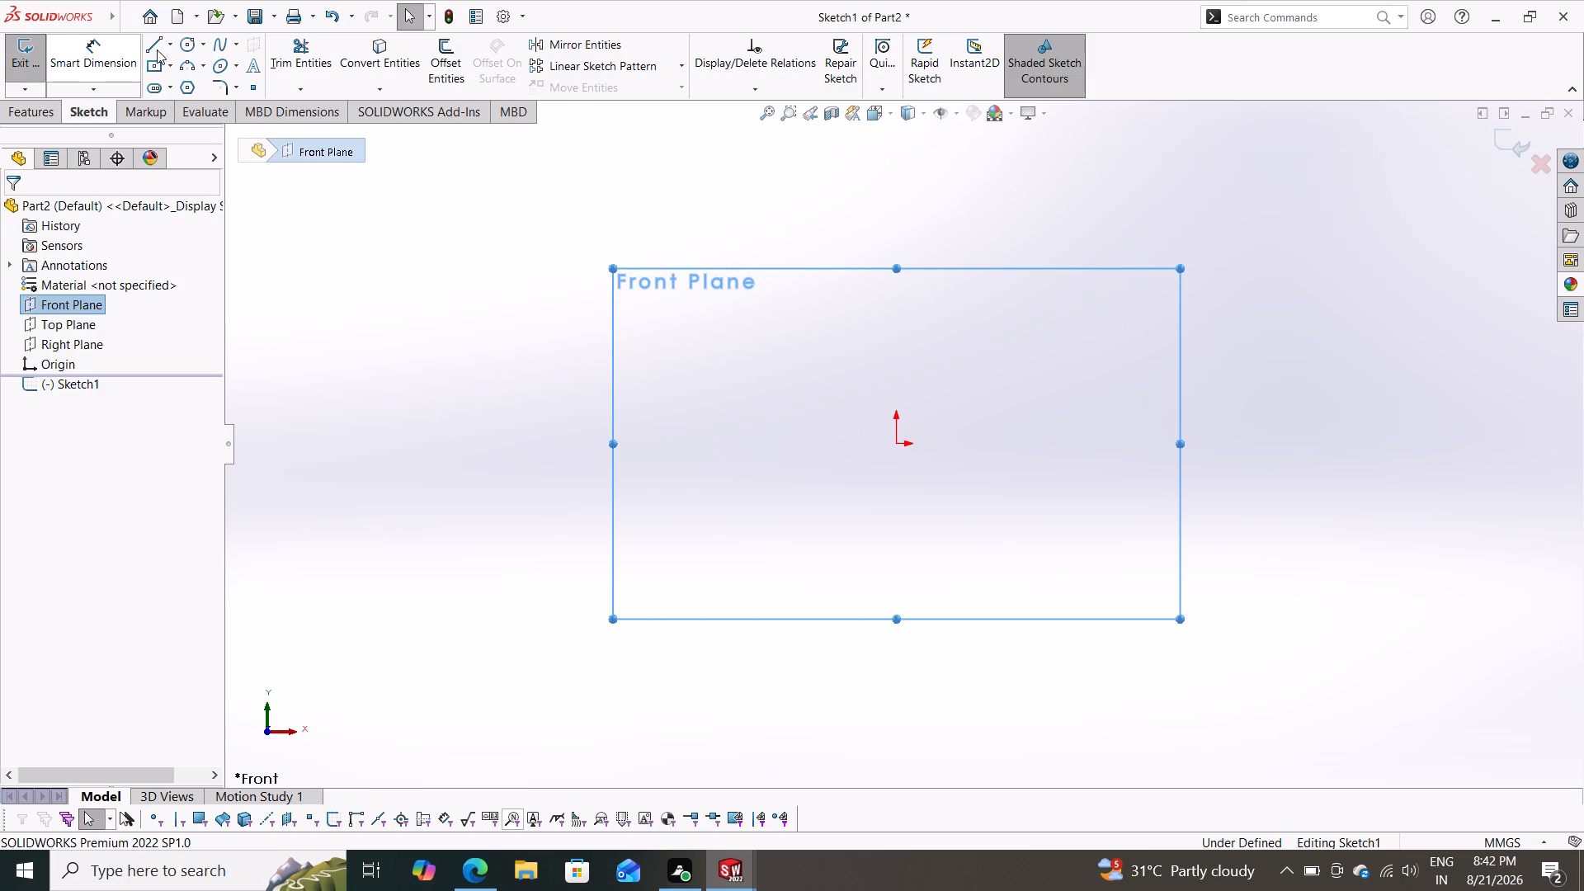
pyautogui.click(191, 44)
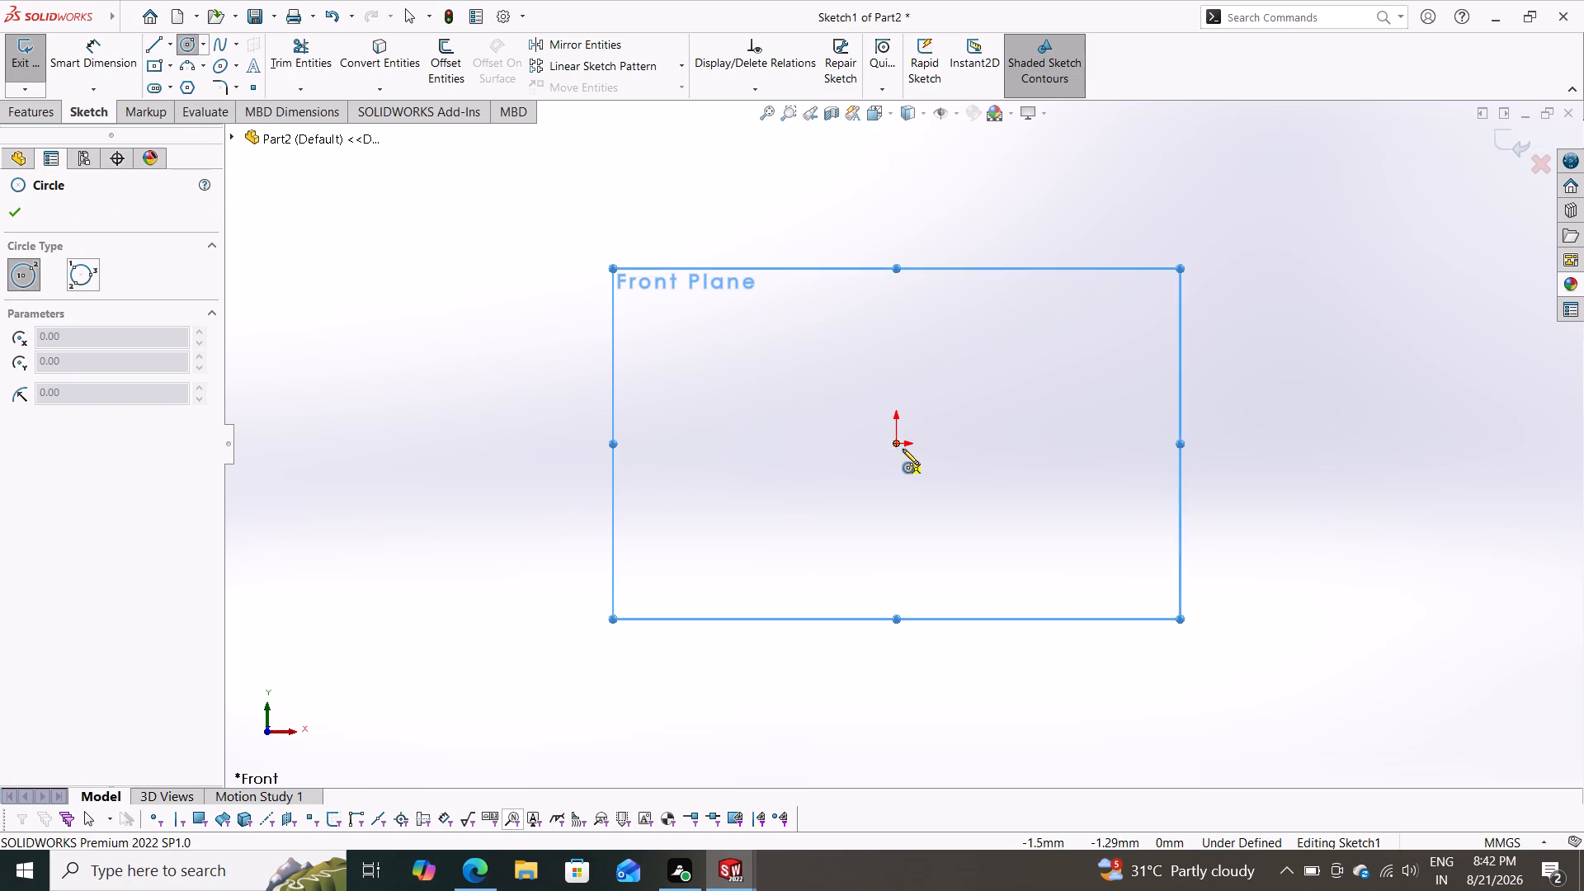
pyautogui.click(899, 441)
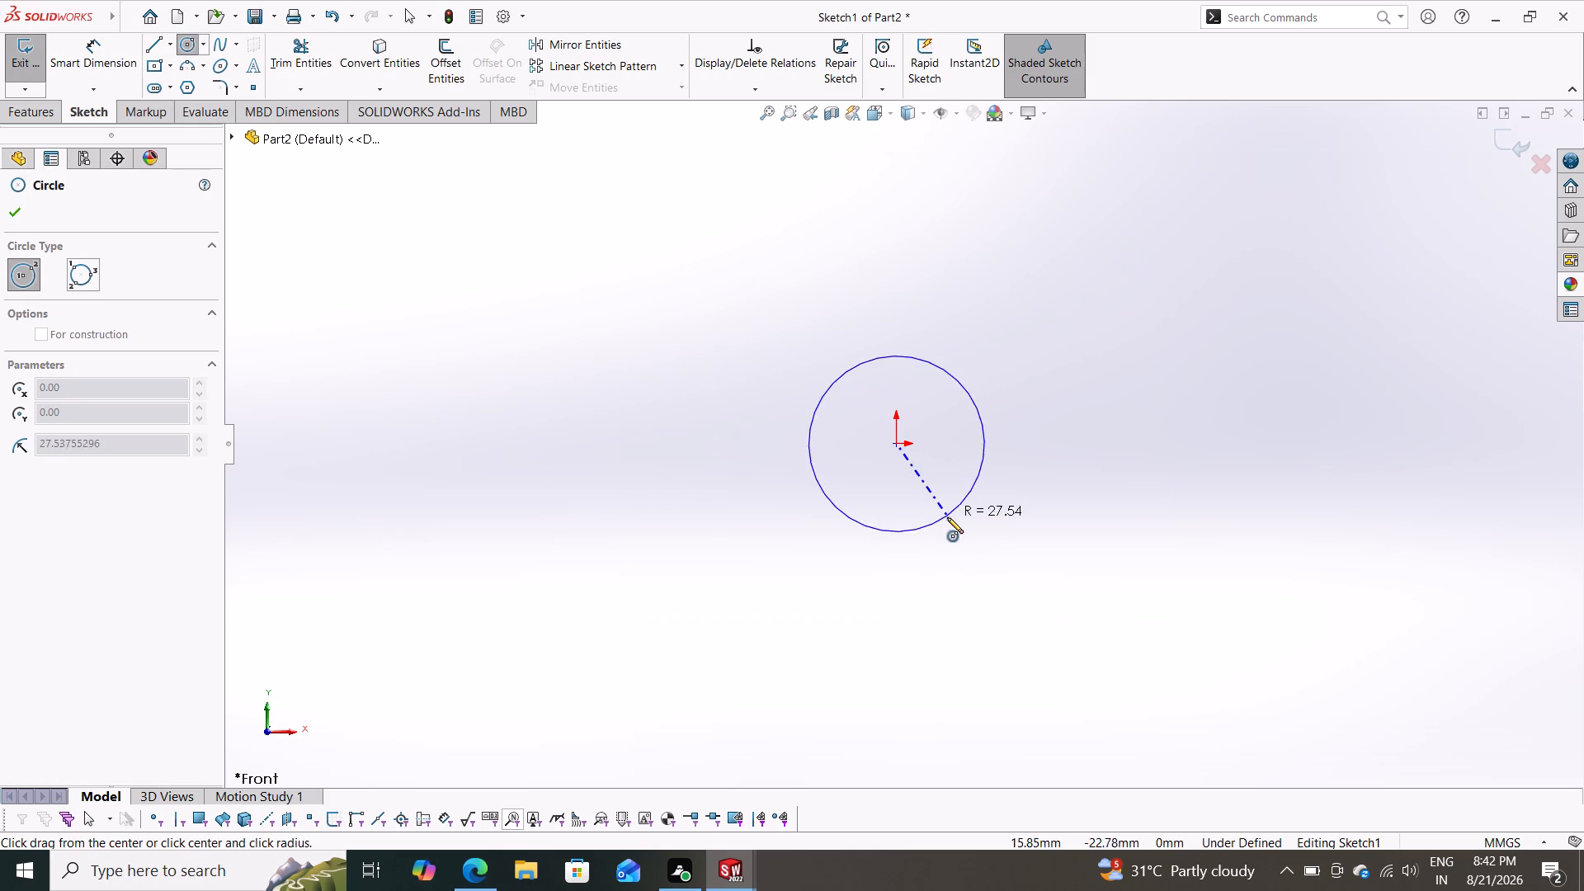
pyautogui.click(964, 564)
# Dimension the circle's diameter with Smart Dimension and set it to 25 mm.
pyautogui.click(100, 53)
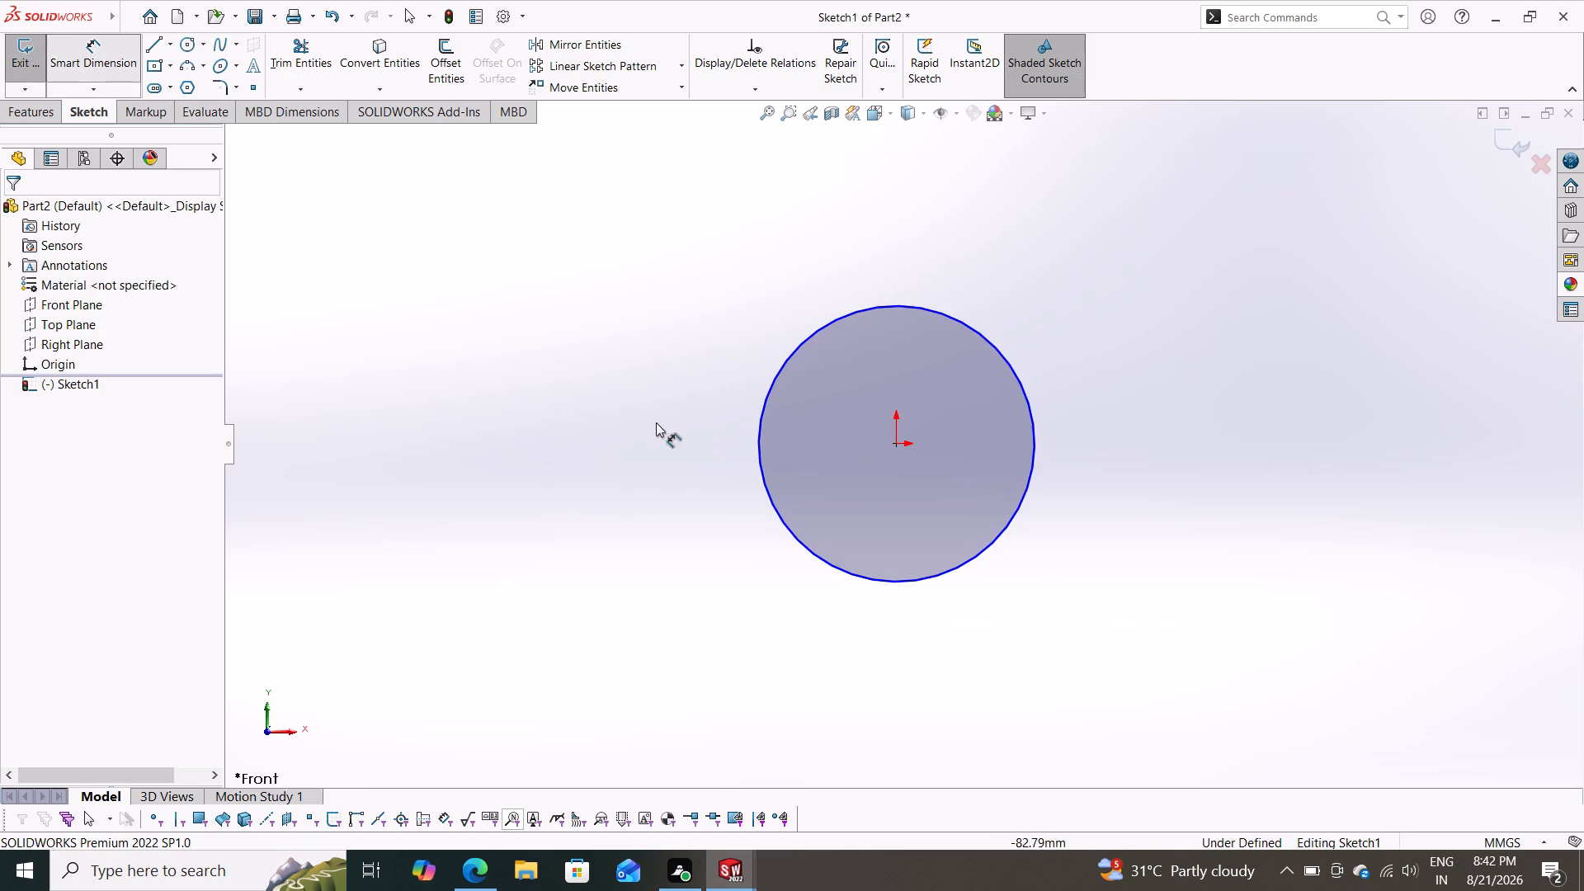
pyautogui.click(1002, 357)
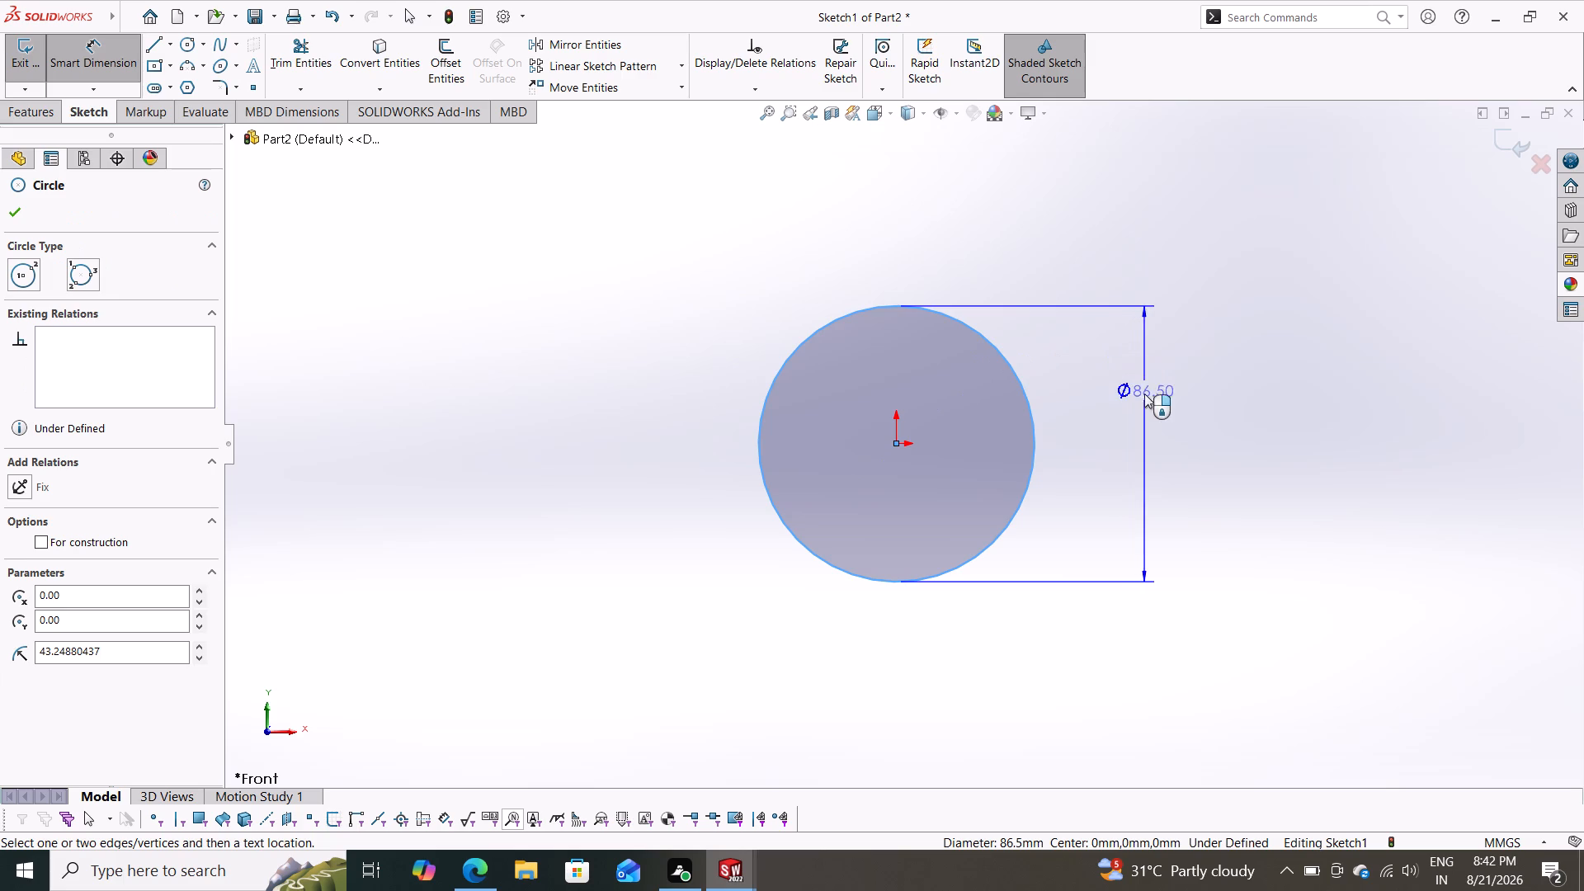
pyautogui.click(1143, 414)
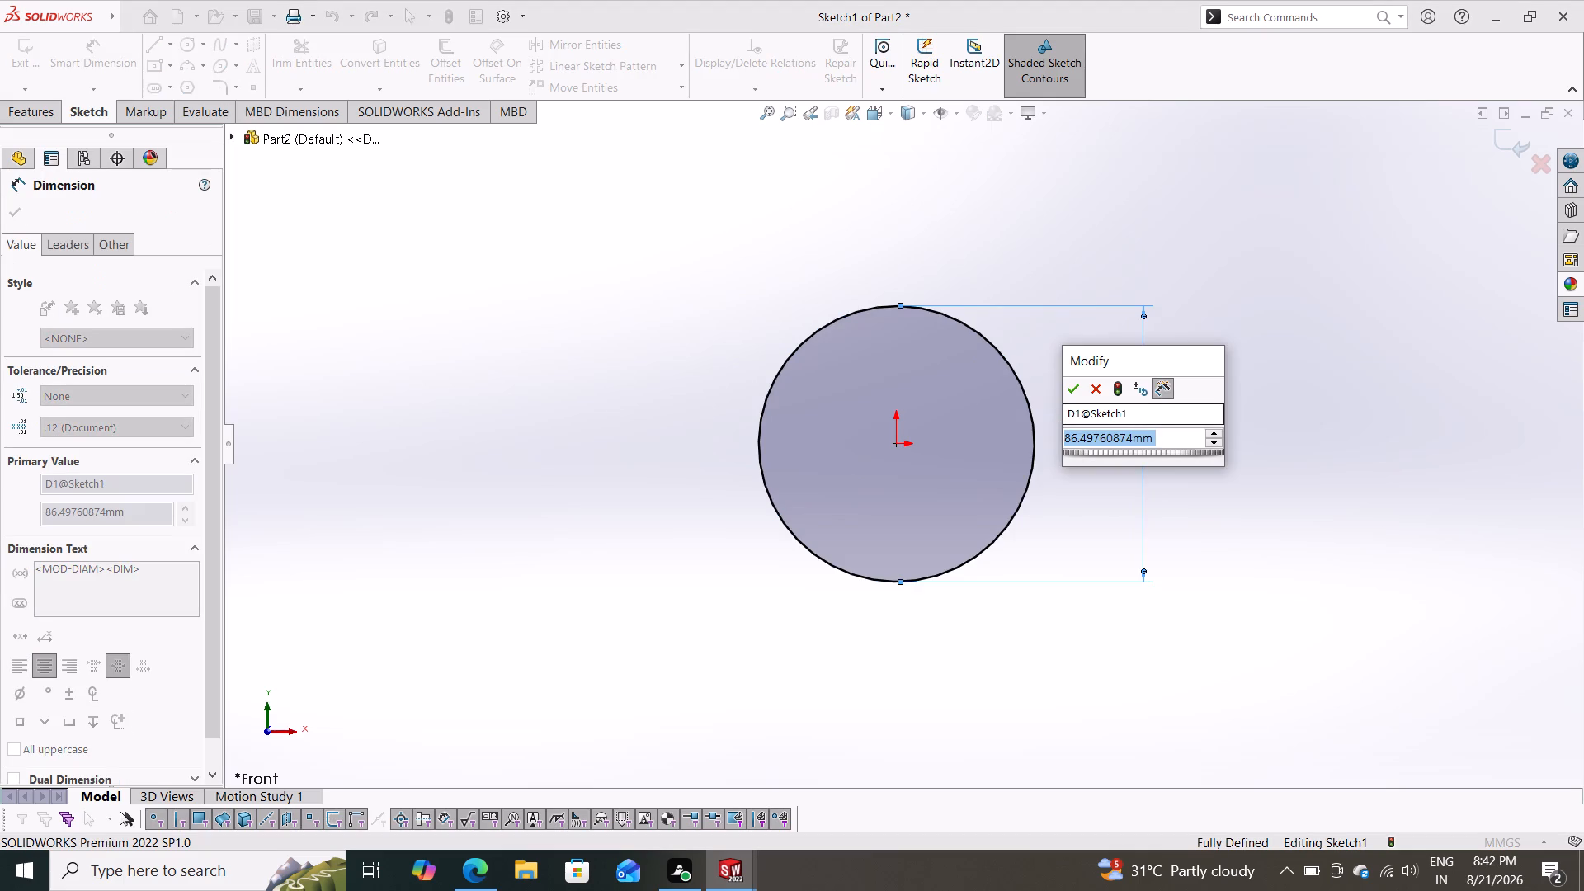
pyautogui.write('25')
pyautogui.press('Return')
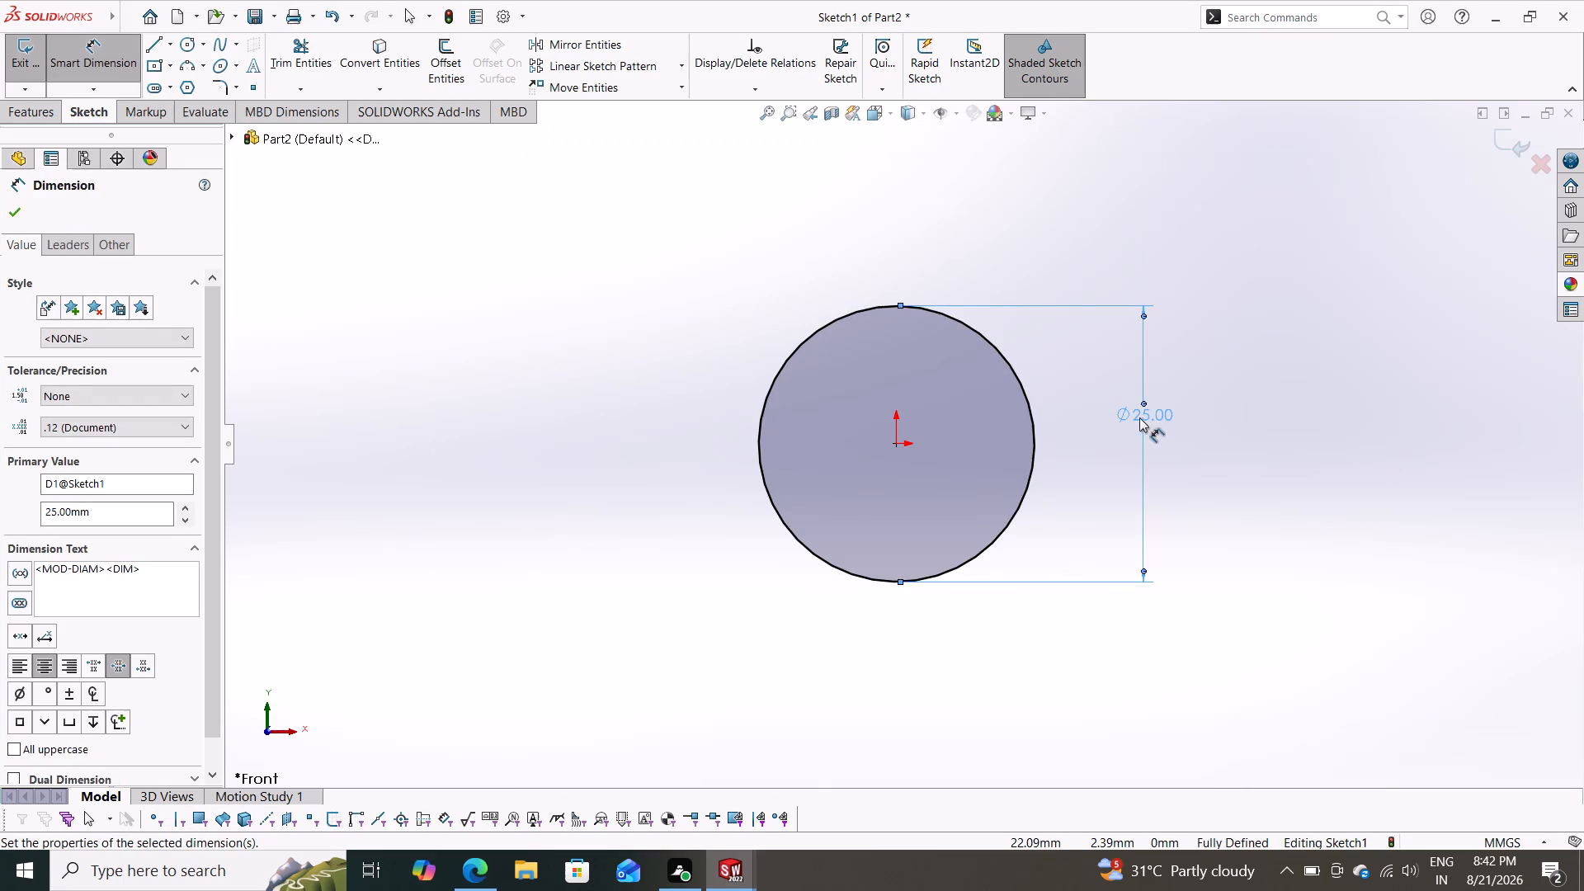
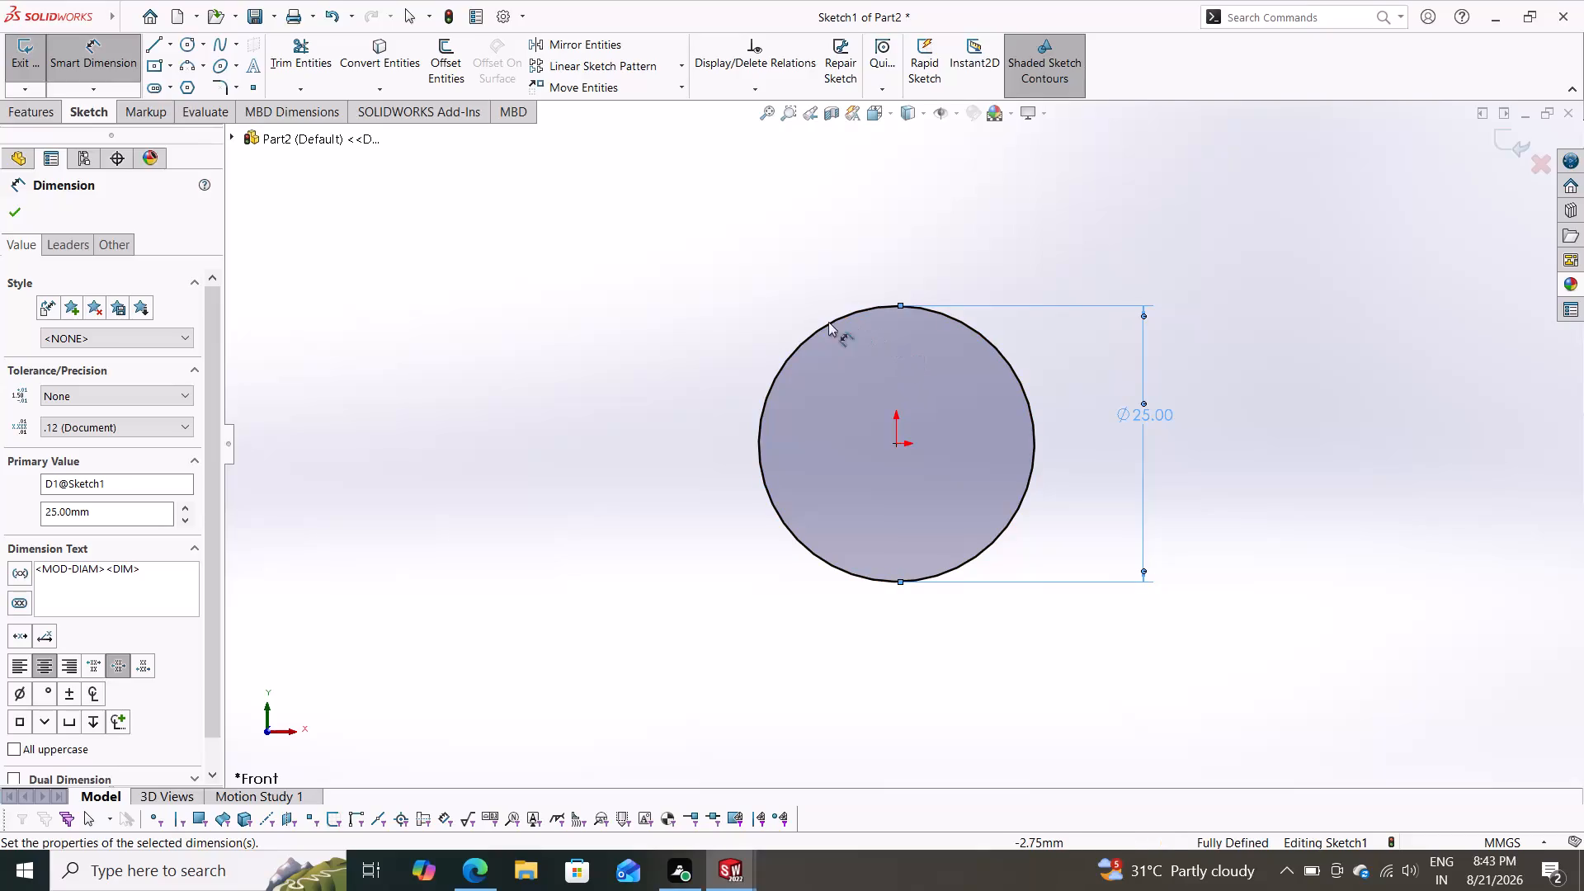
# Extrude the 25 mm circle with the Mid Plane end condition to a depth of 2.5 mm.
pyautogui.click(39, 115)
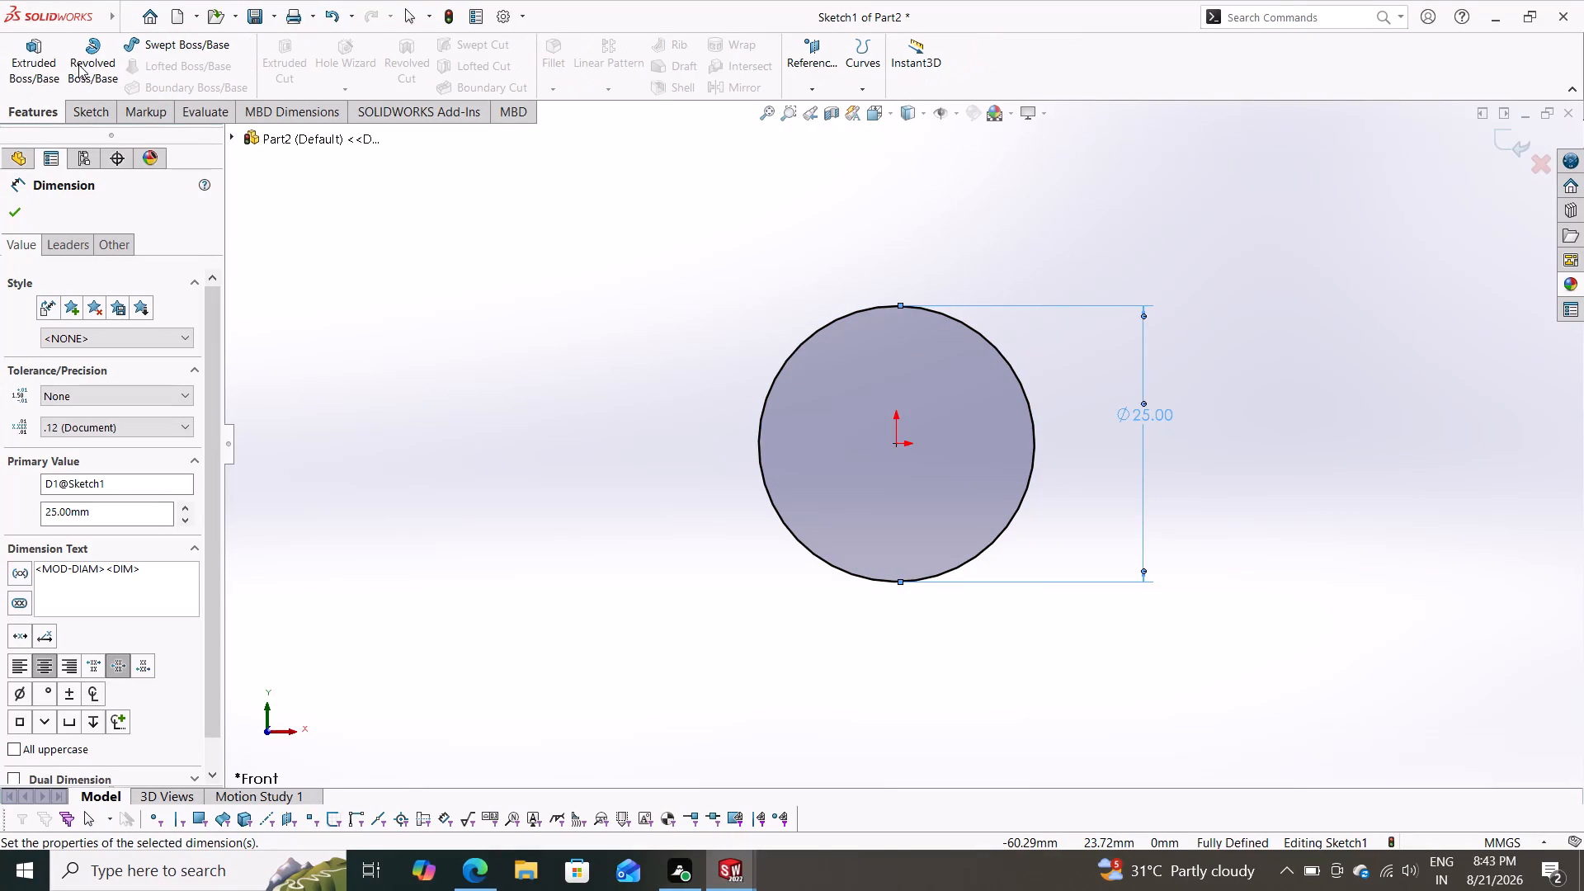
pyautogui.click(26, 59)
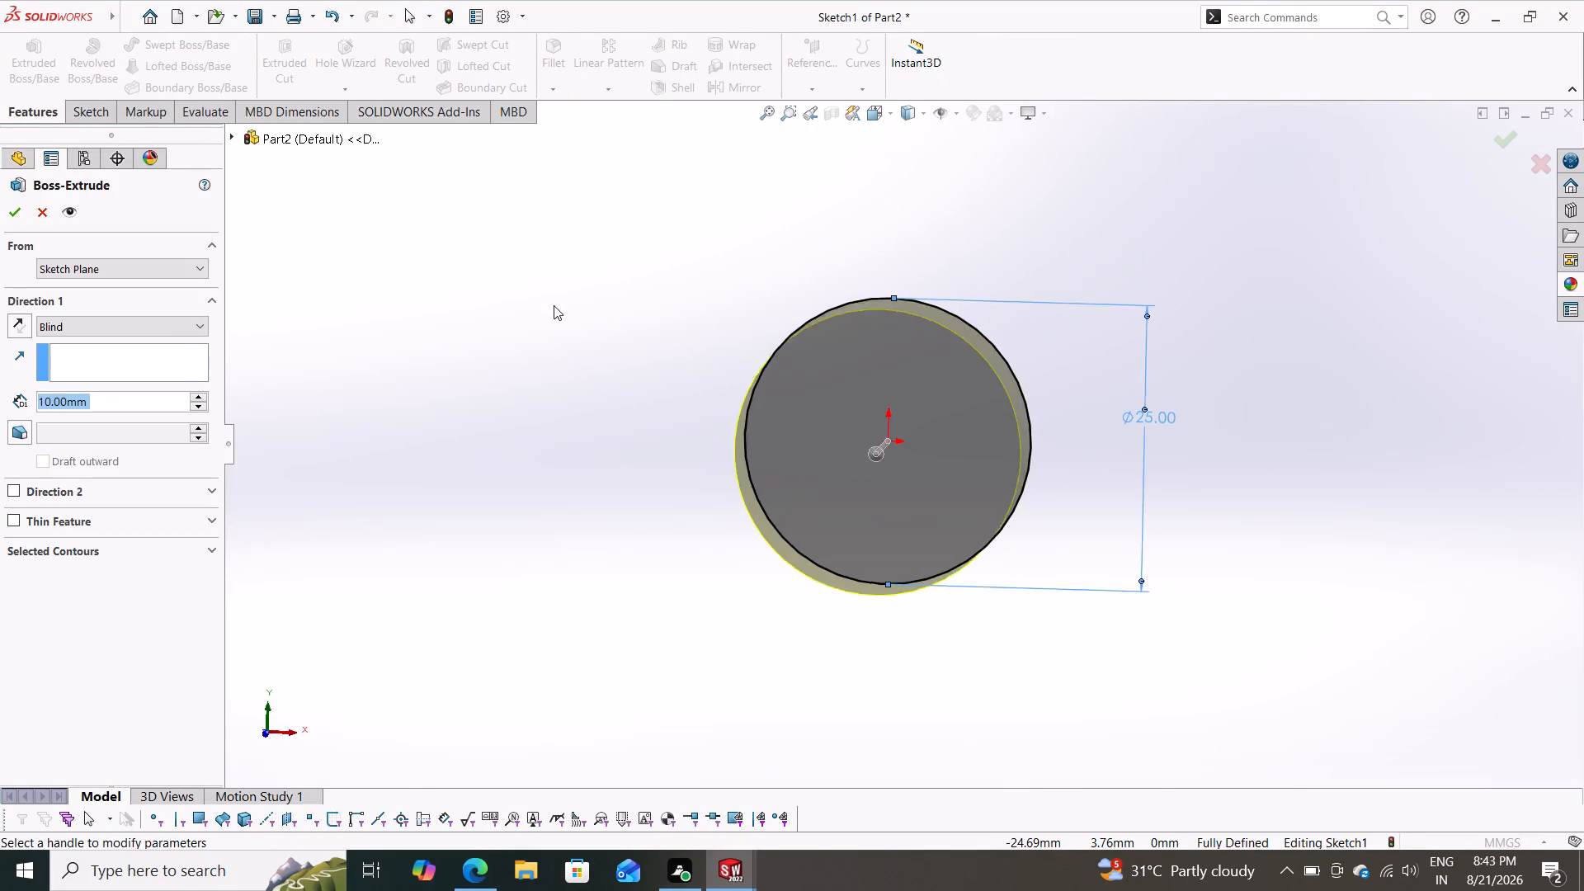
pyautogui.click(71, 327)
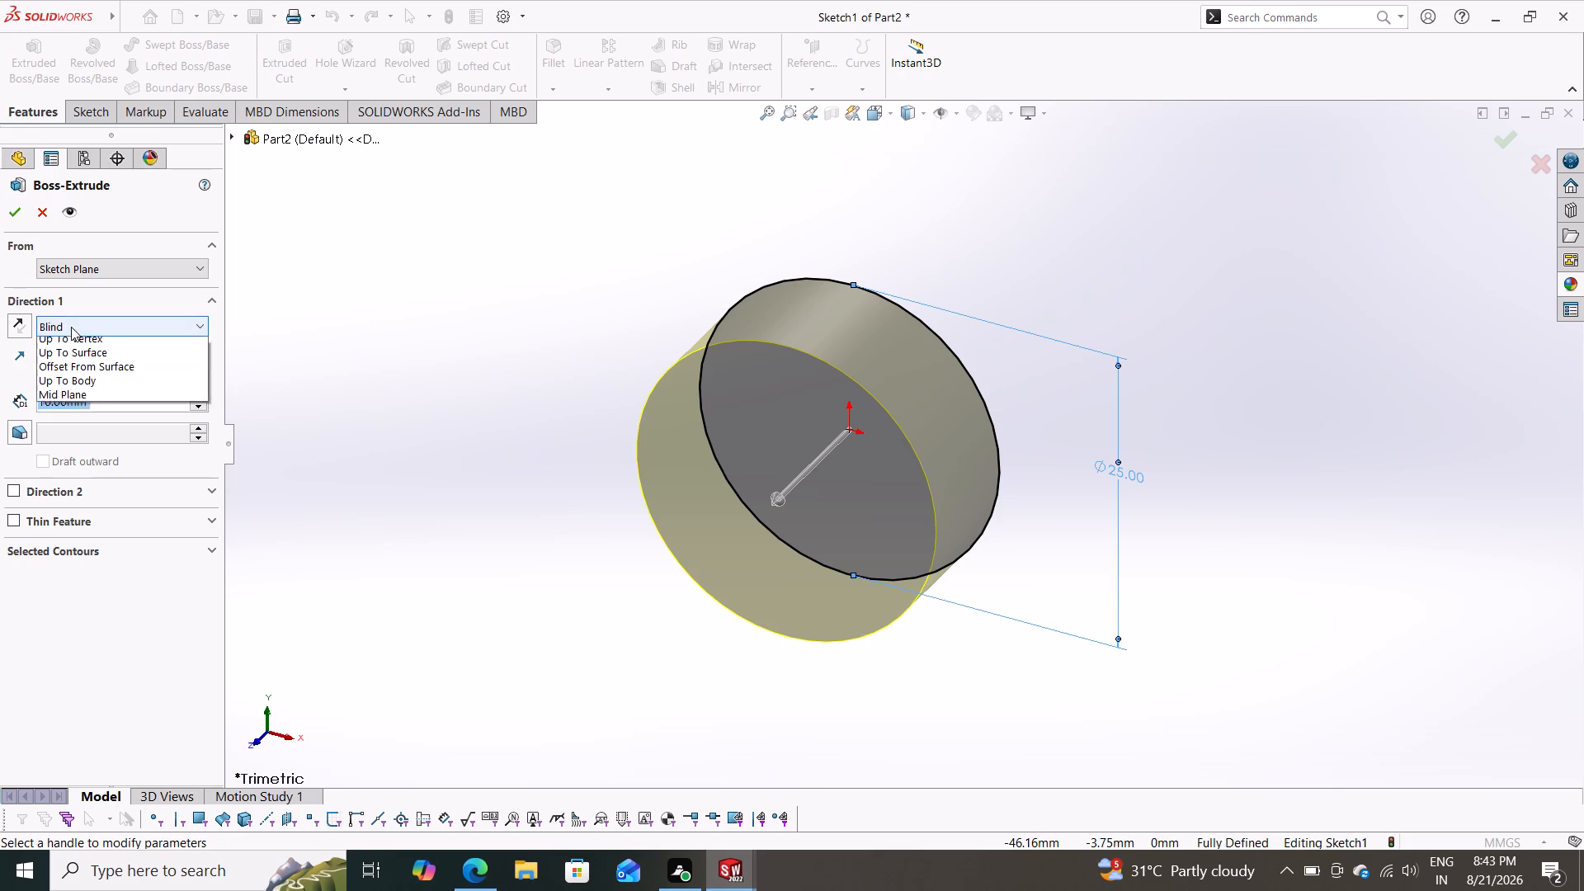
pyautogui.click(78, 419)
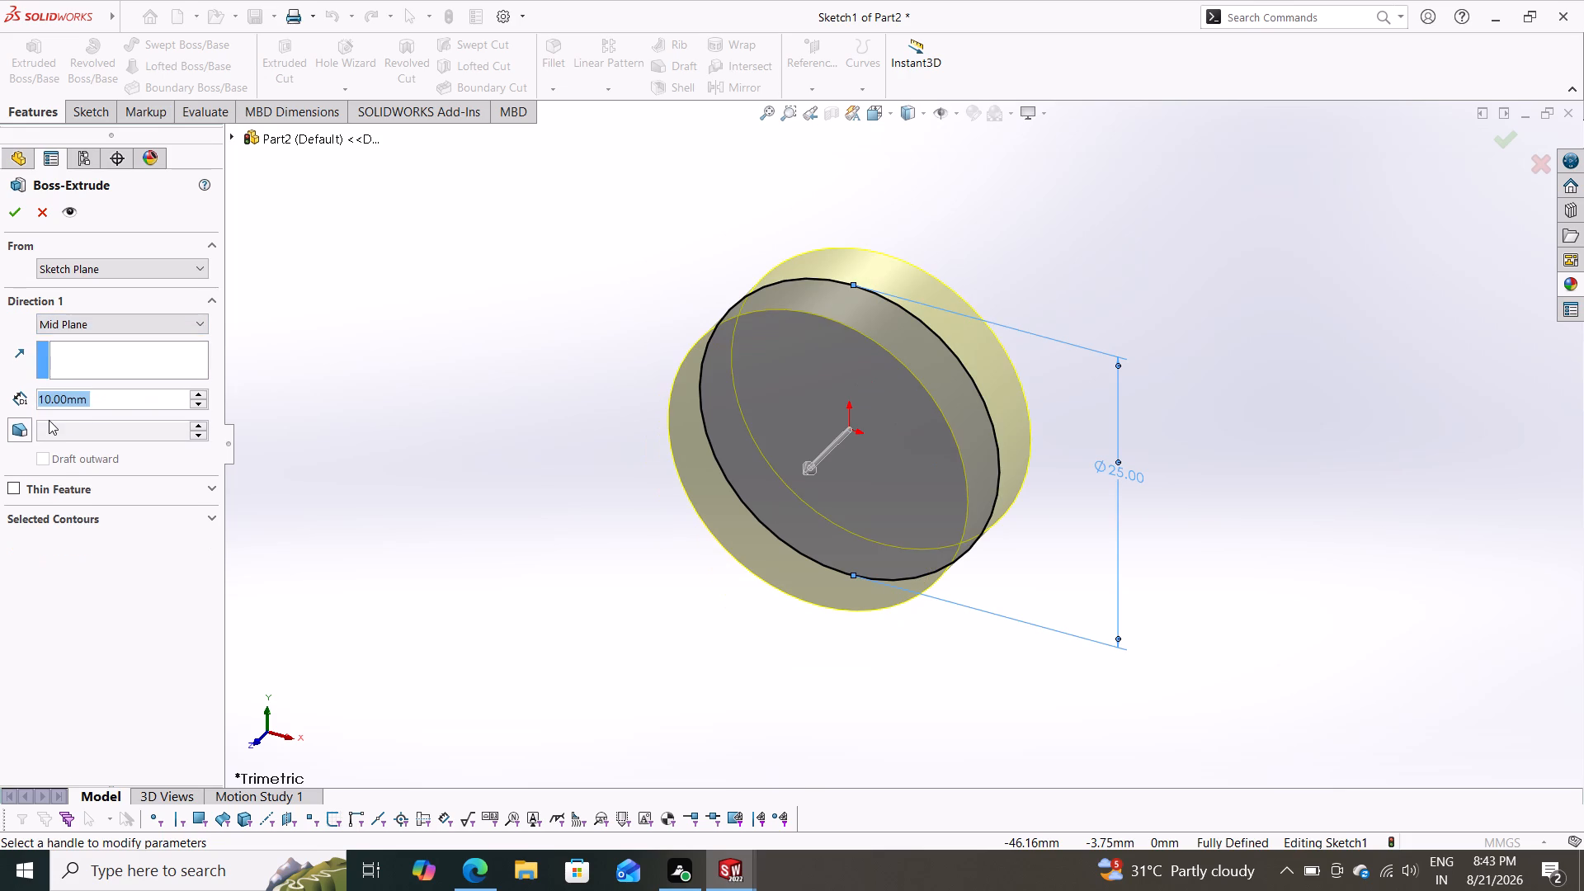
pyautogui.write('2.5')
pyautogui.press('Return')
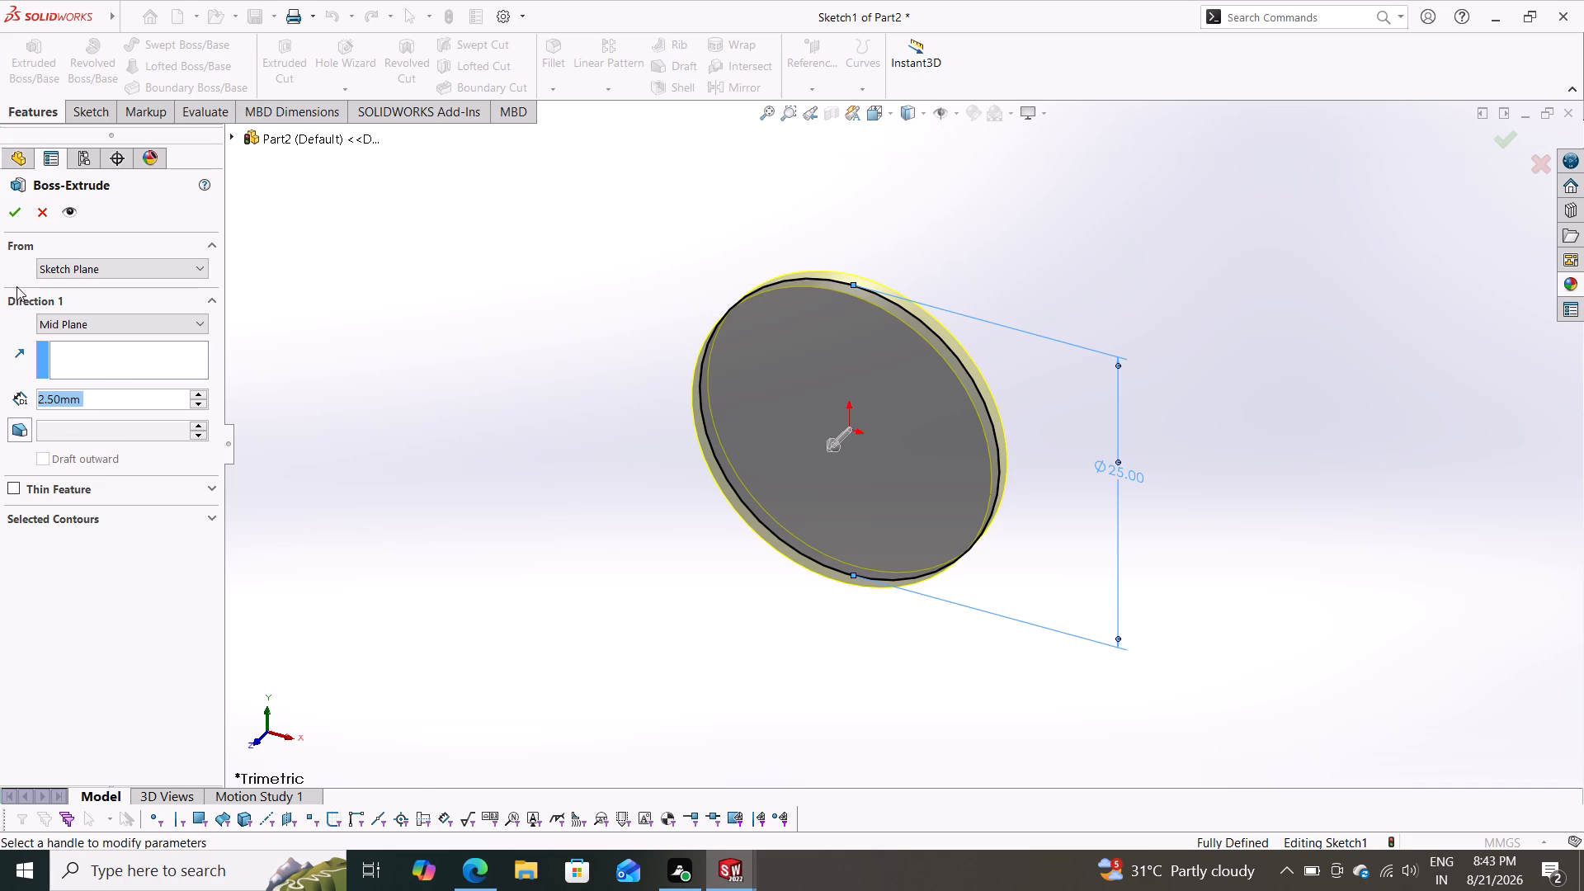
pyautogui.click(23, 217)
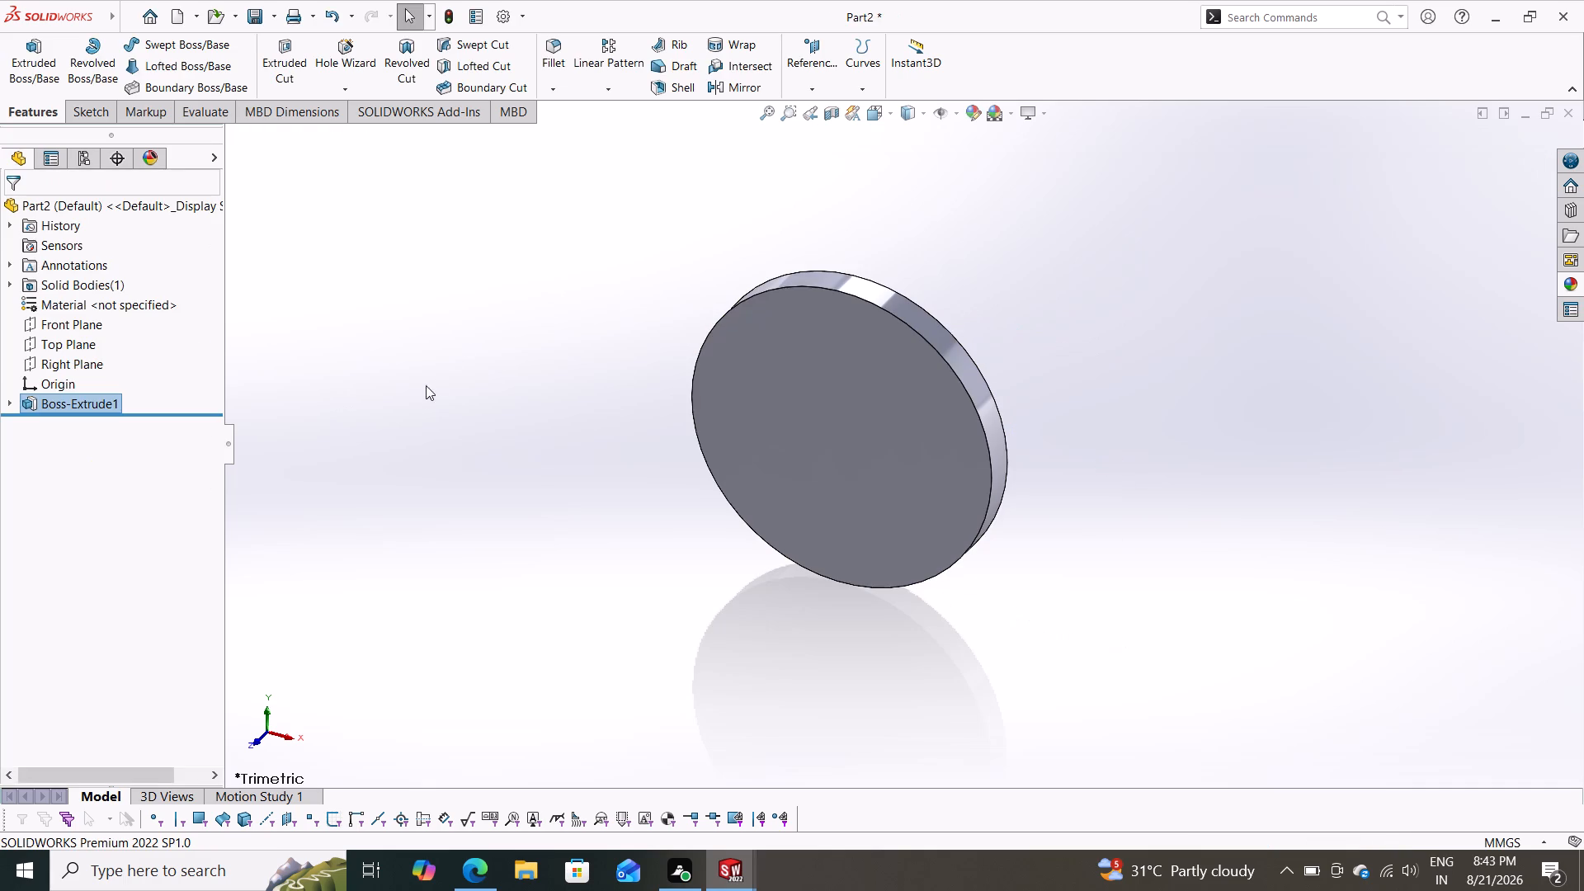
# Start a new sketch on the disc's front flat face.
pyautogui.moveTo(429, 393); pyautogui.dragTo(672, 323, button='middle')
pyautogui.scroll(-1, 639, 417)
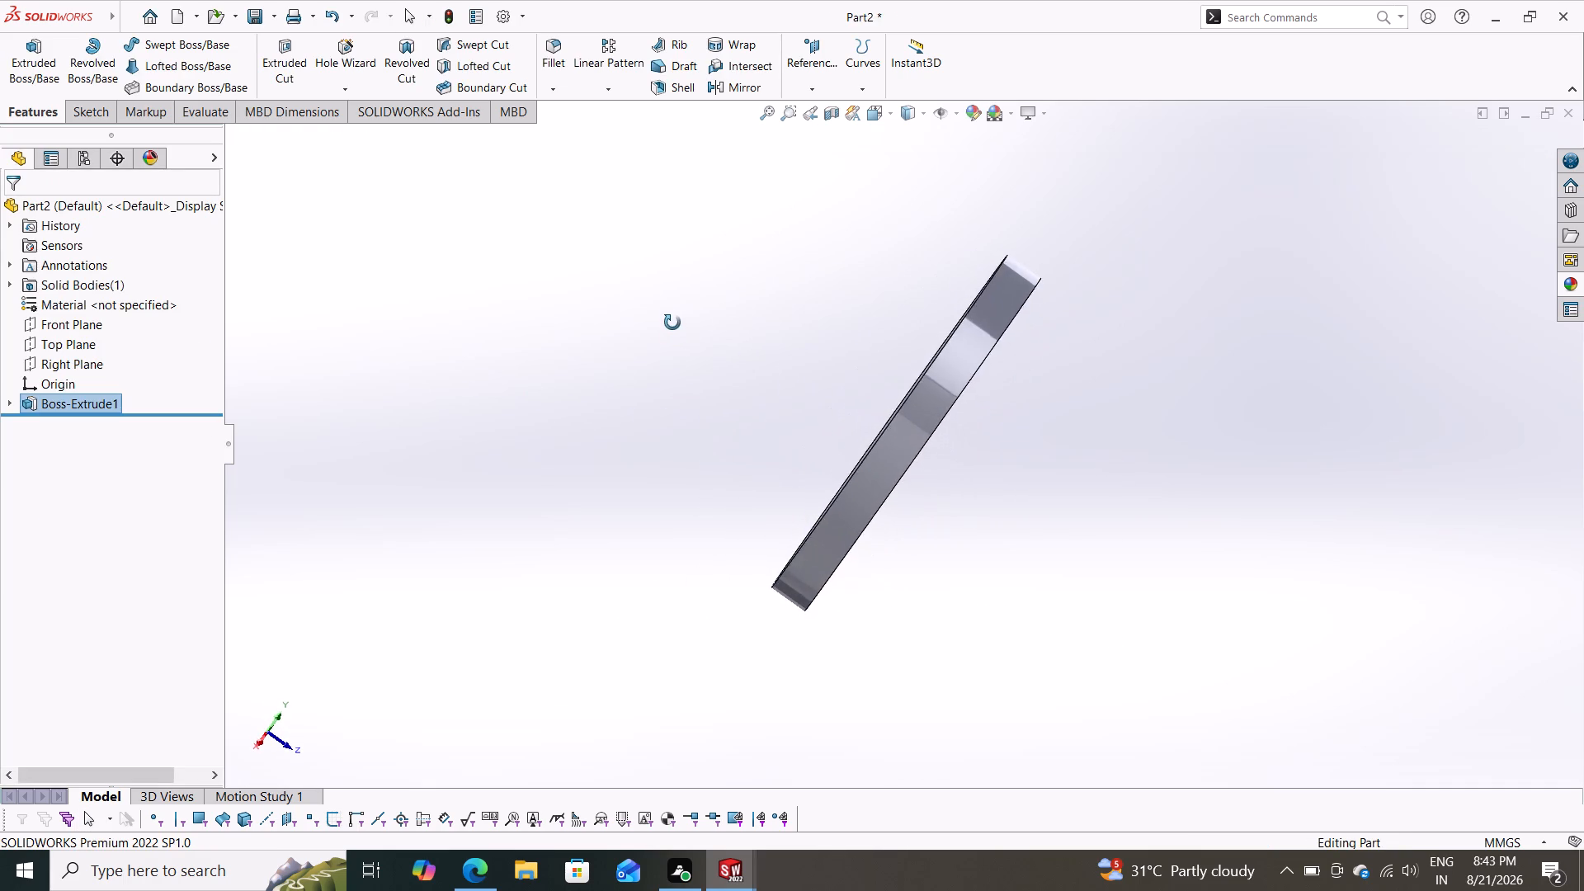
pyautogui.moveTo(672, 323); pyautogui.dragTo(672, 301, button='middle')
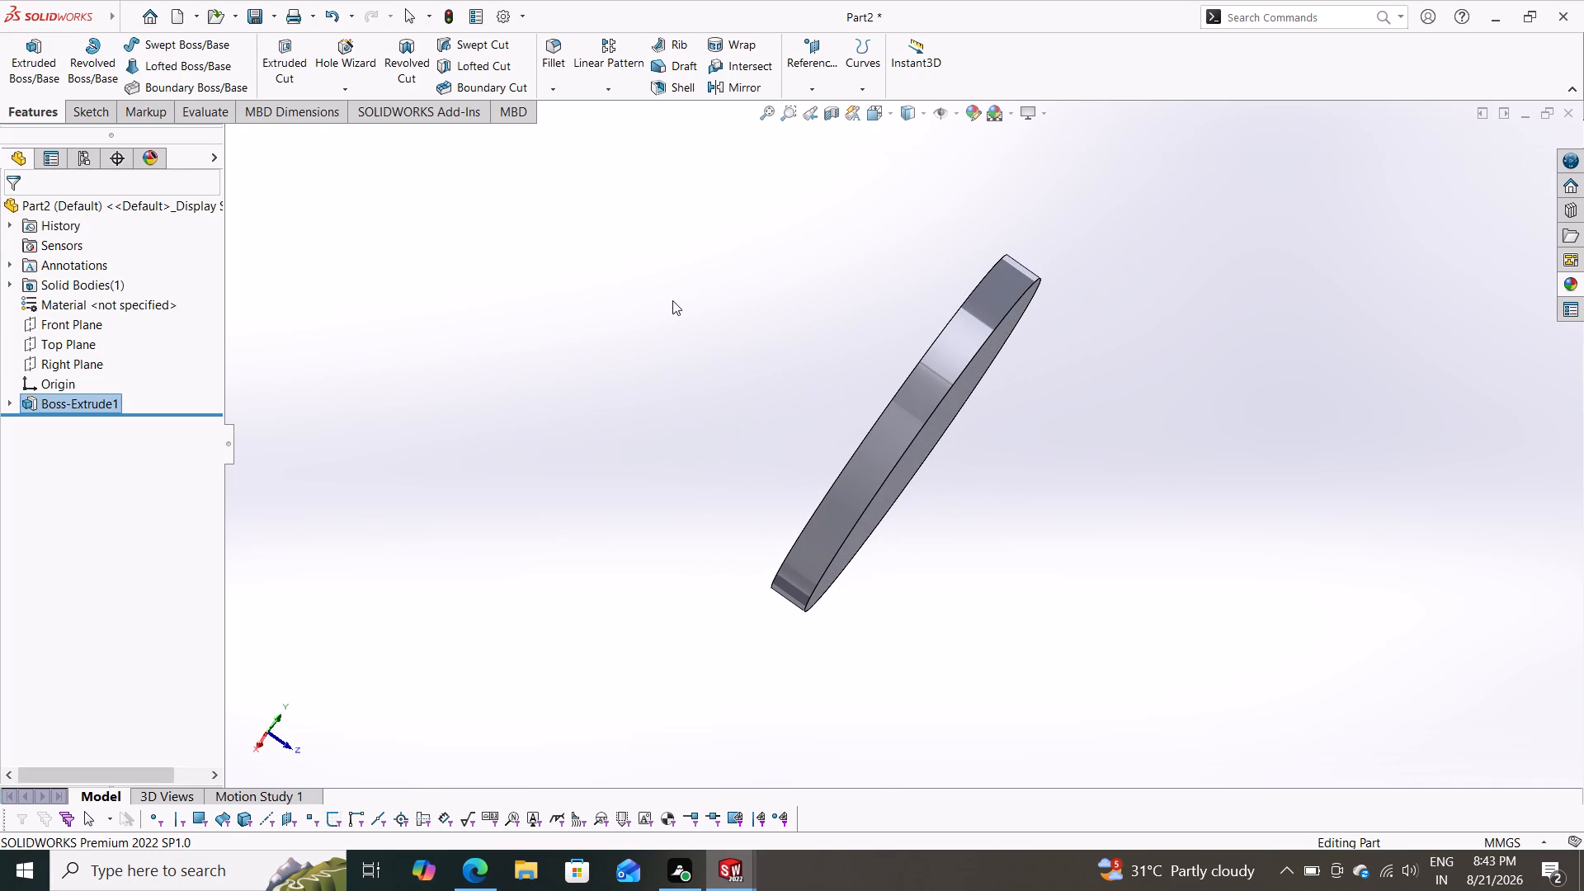
pyautogui.moveTo(691, 308); pyautogui.dragTo(647, 229, button='middle')
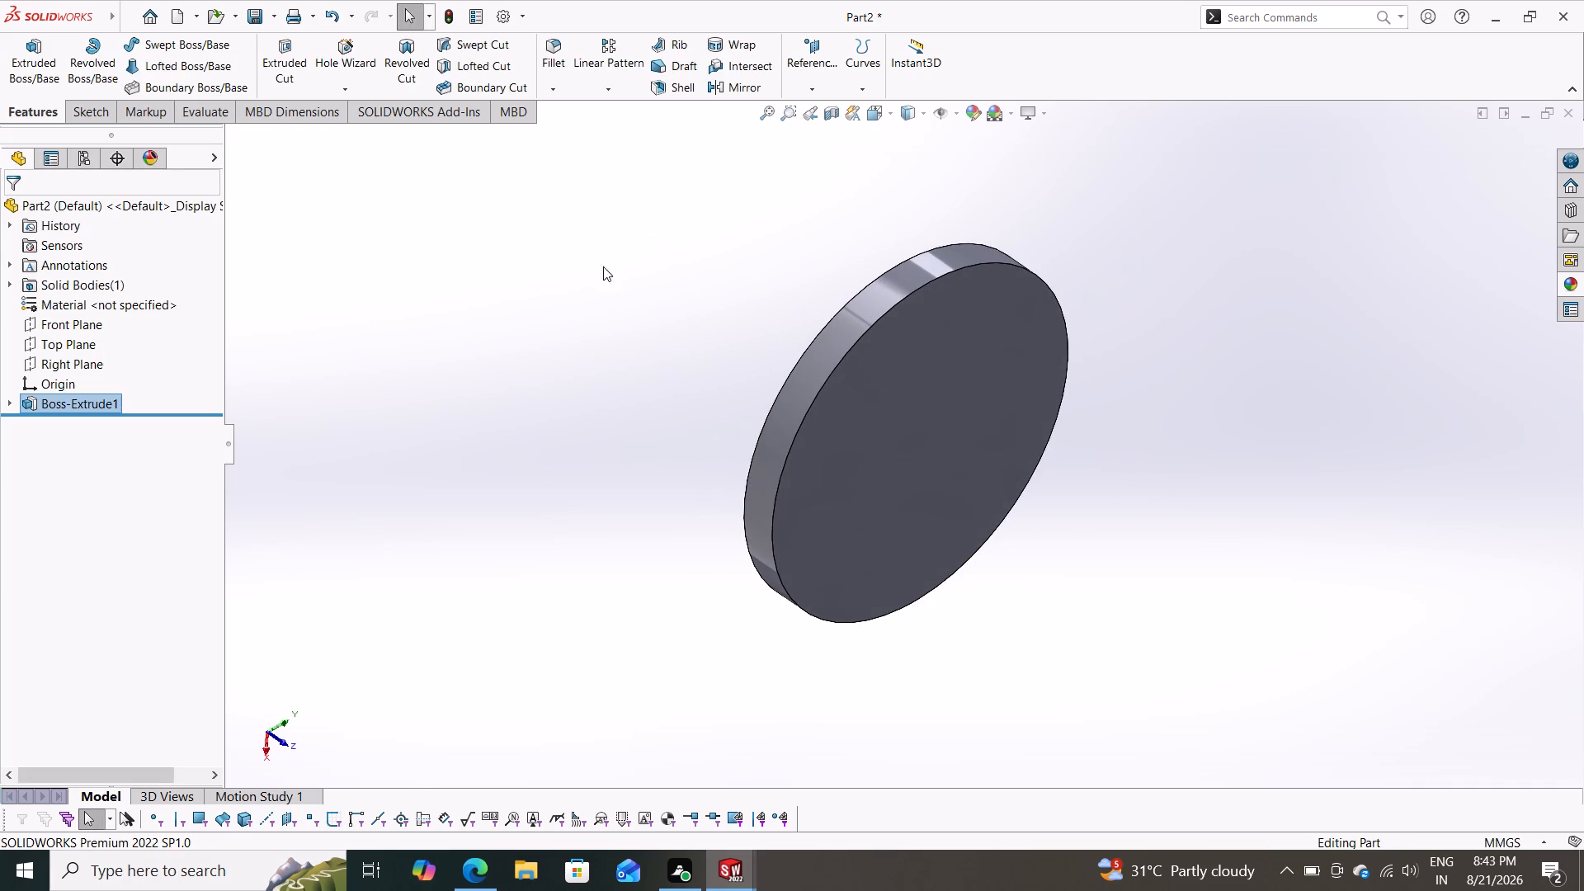
pyautogui.click(937, 407)
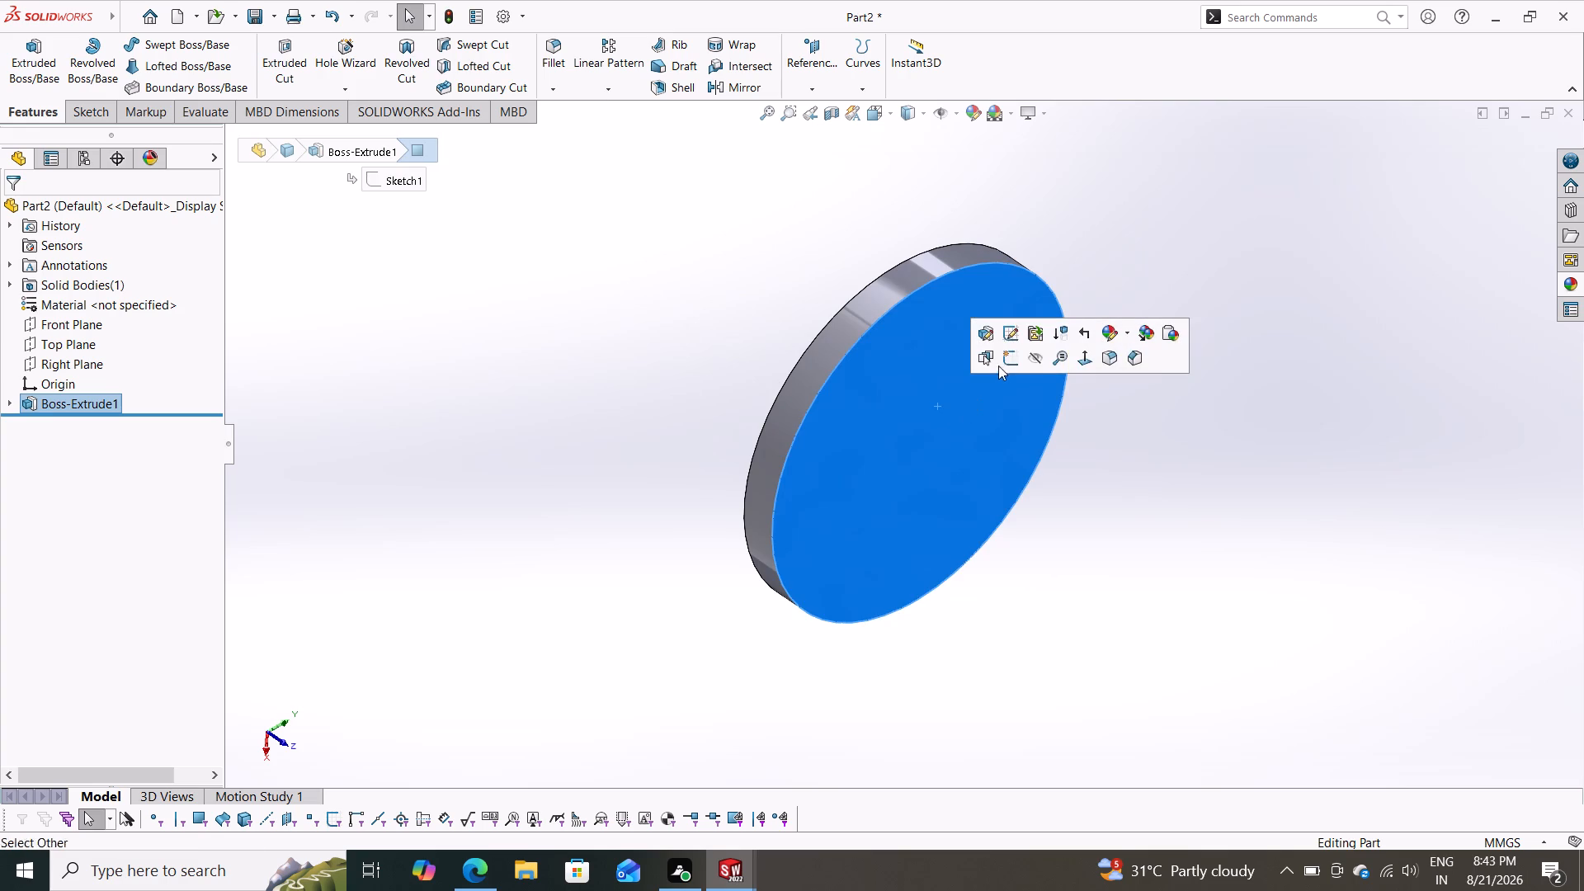
pyautogui.click(1013, 359)
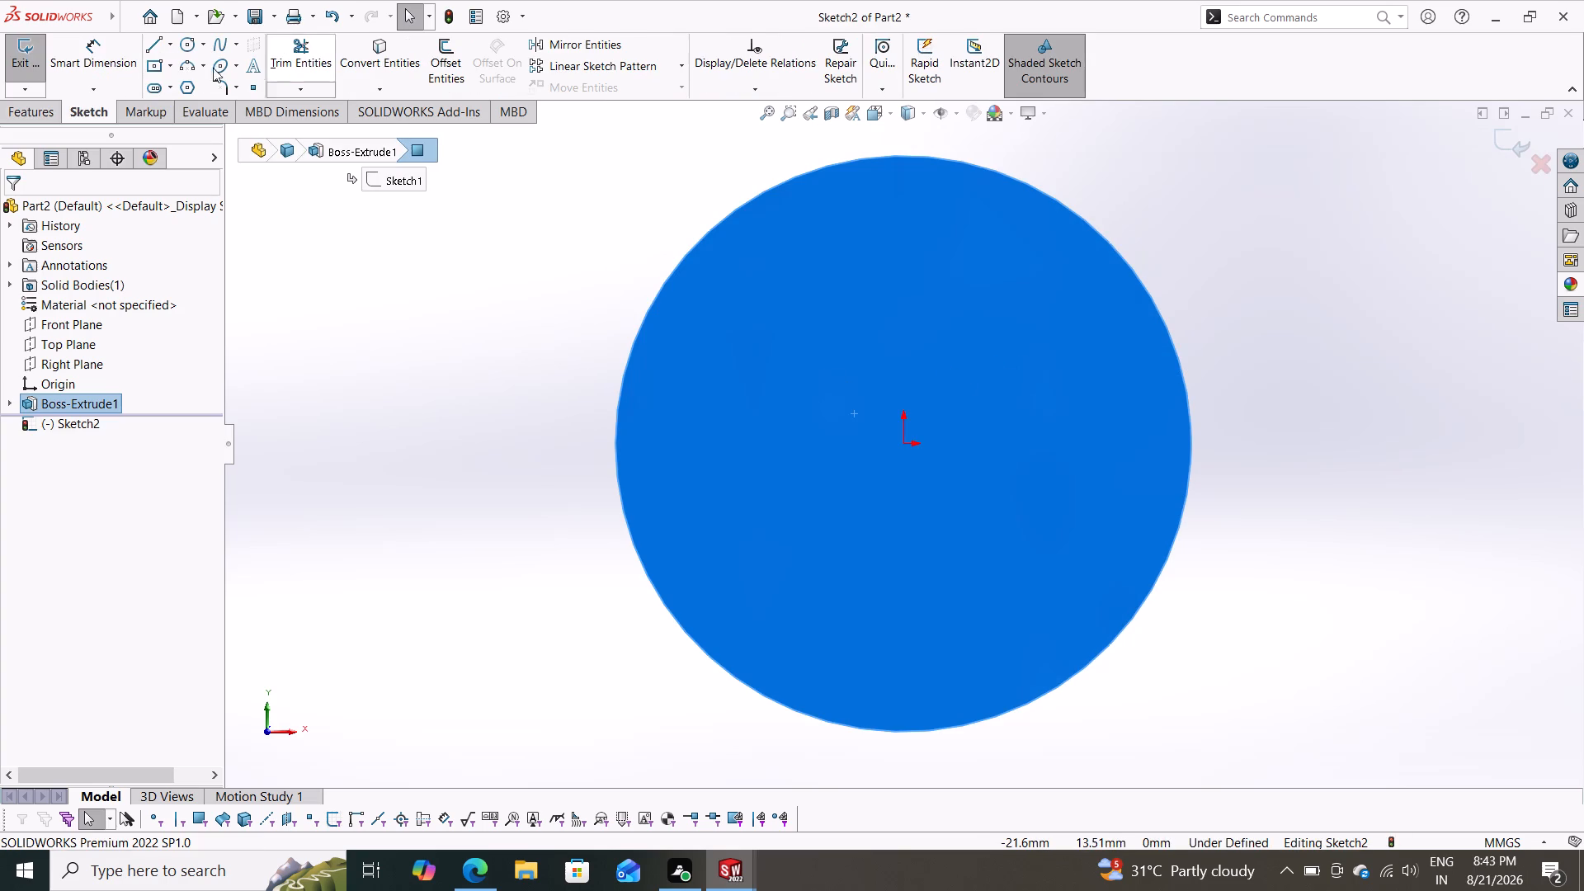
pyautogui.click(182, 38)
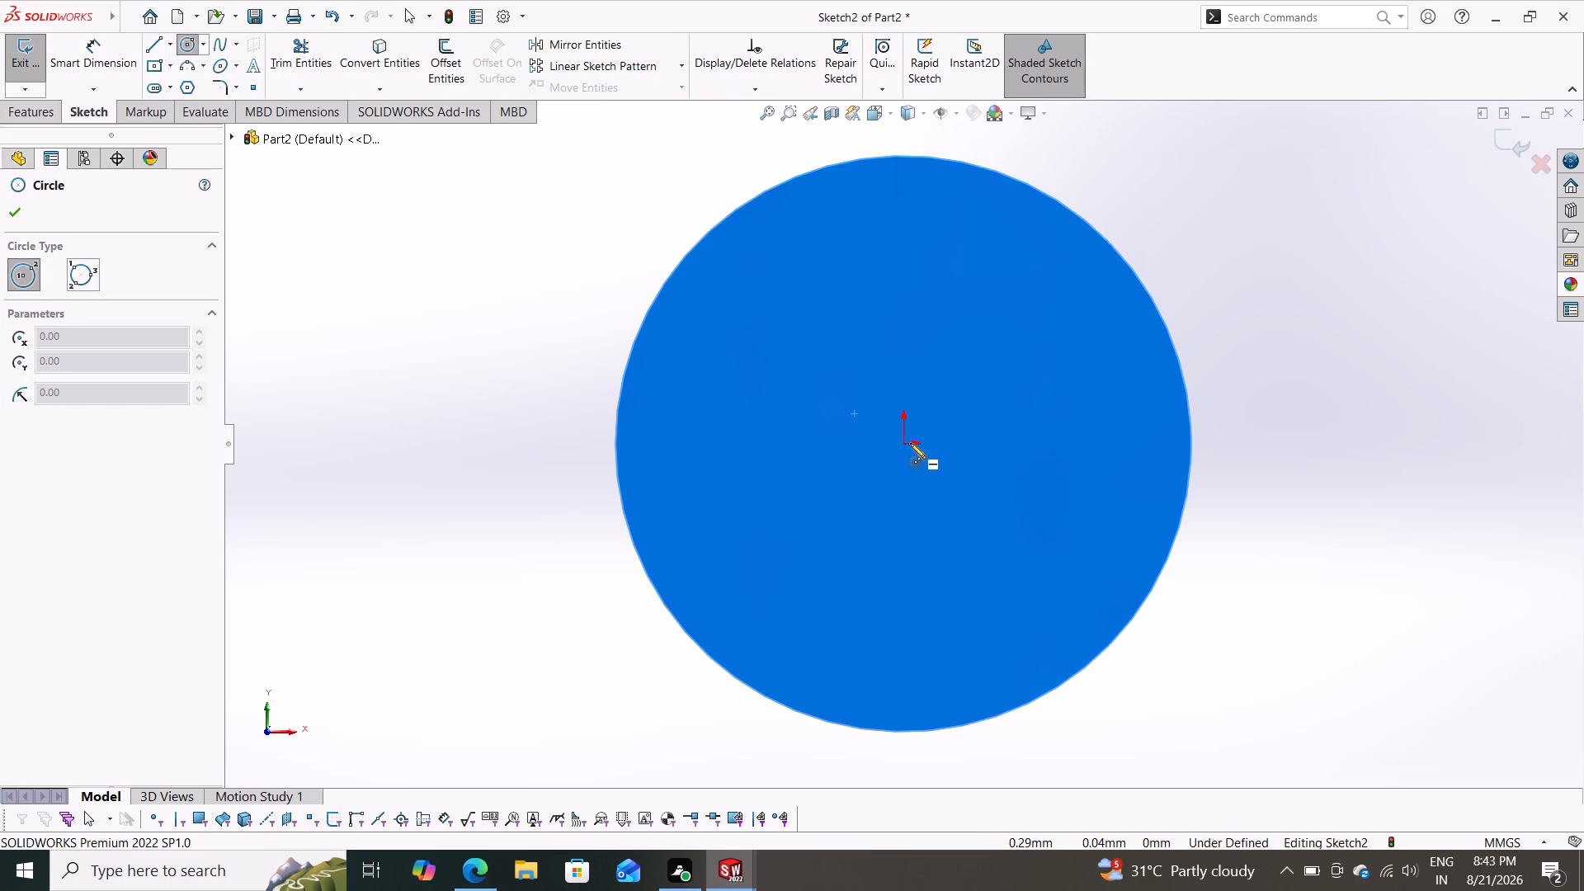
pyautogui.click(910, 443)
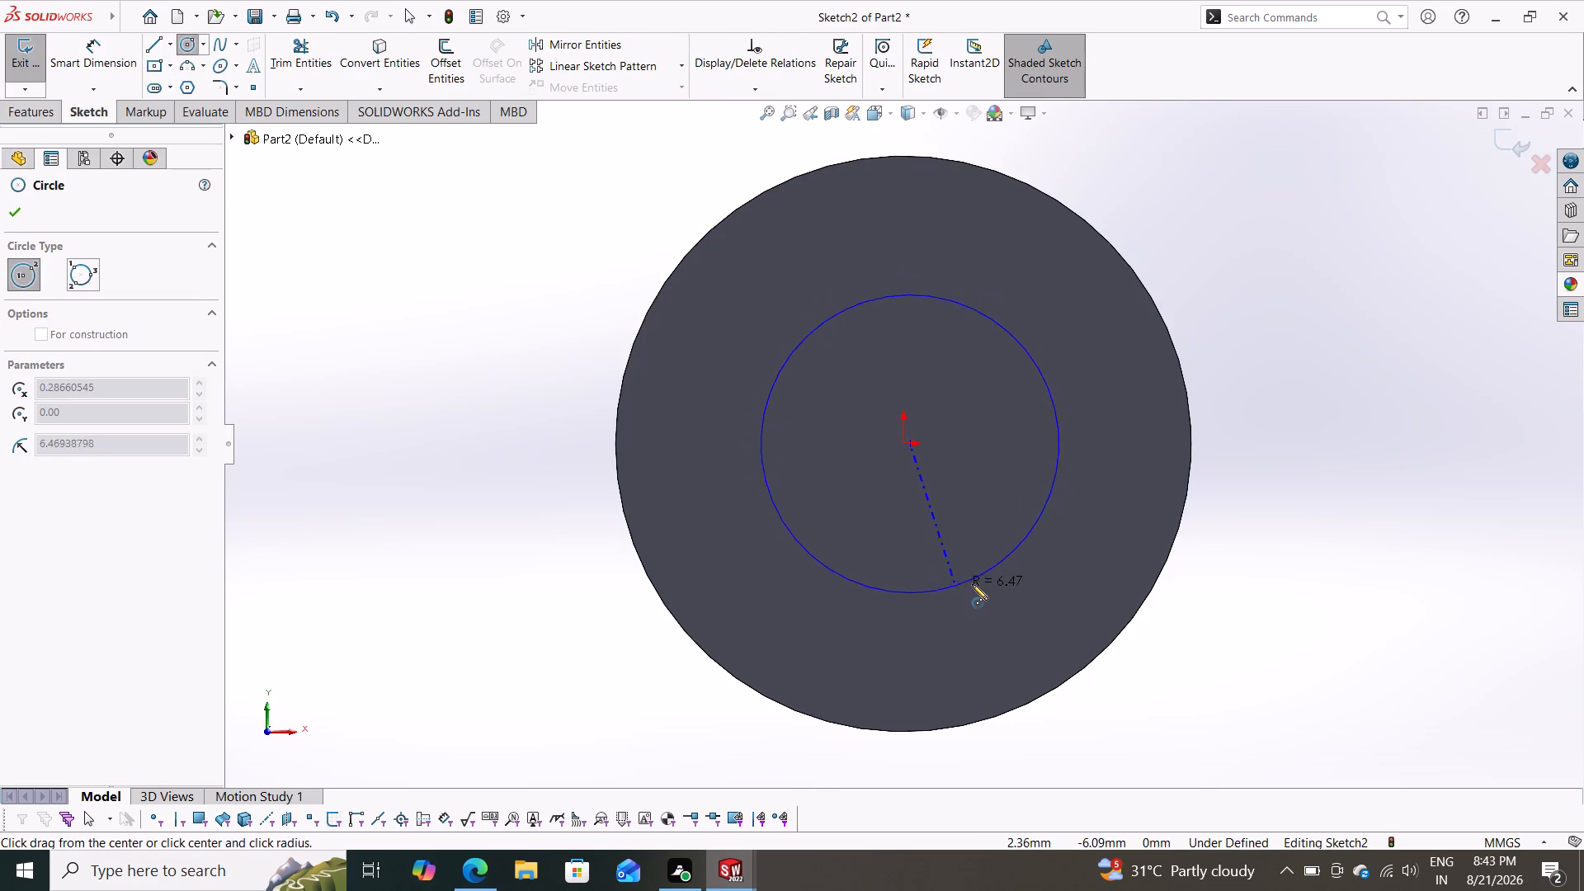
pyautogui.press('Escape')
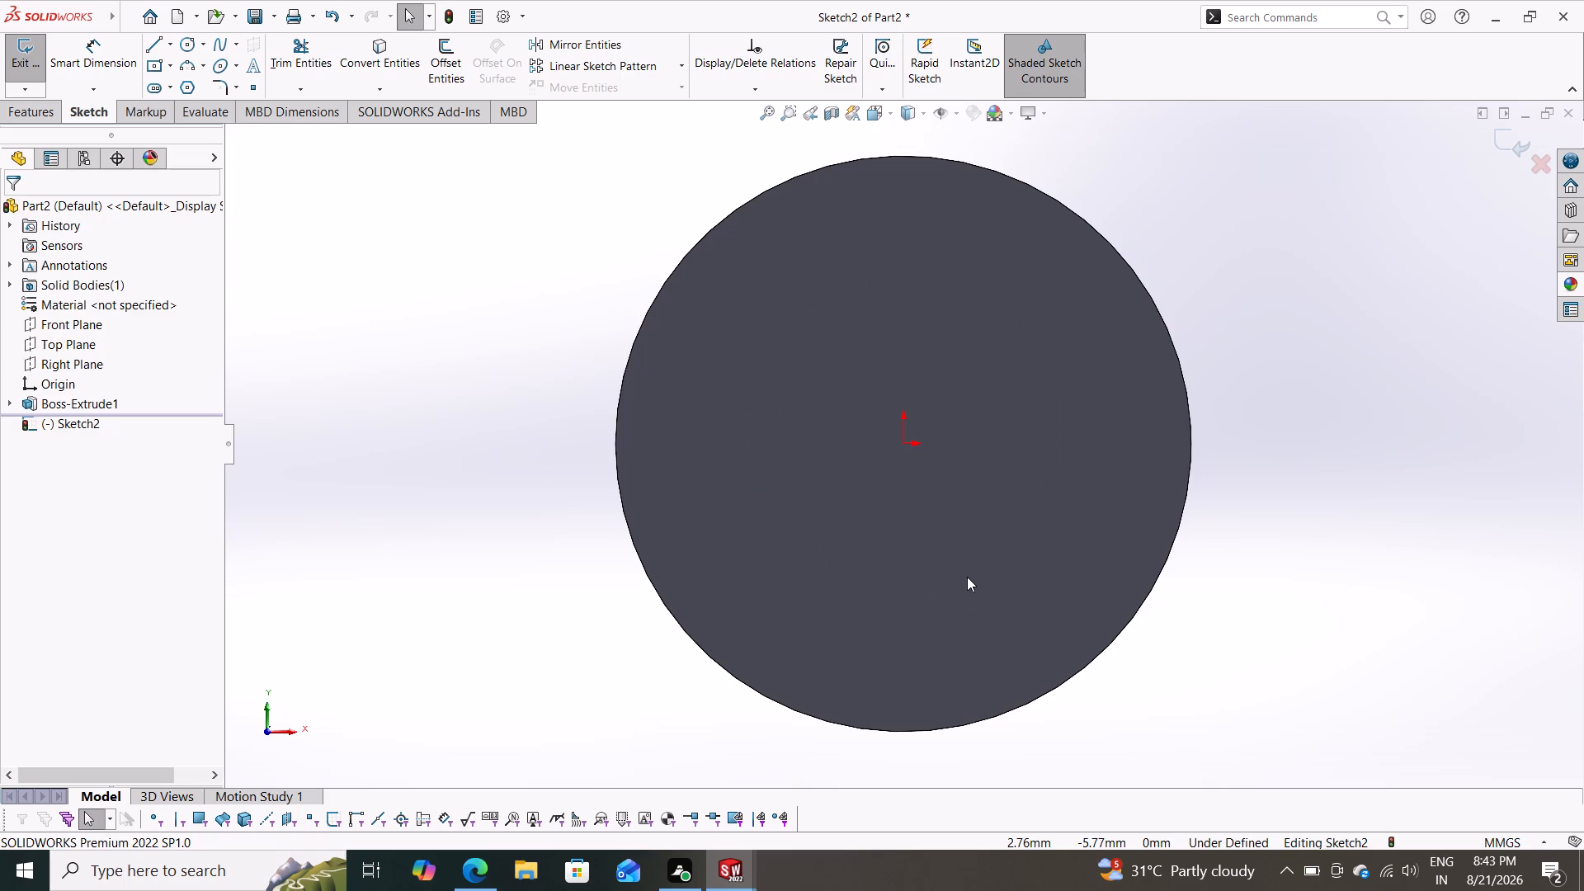
# Draw a circle about 15.9 mm in diameter on the disc face, centred on the origin.
pyautogui.click(185, 44)
pyautogui.click(903, 442)
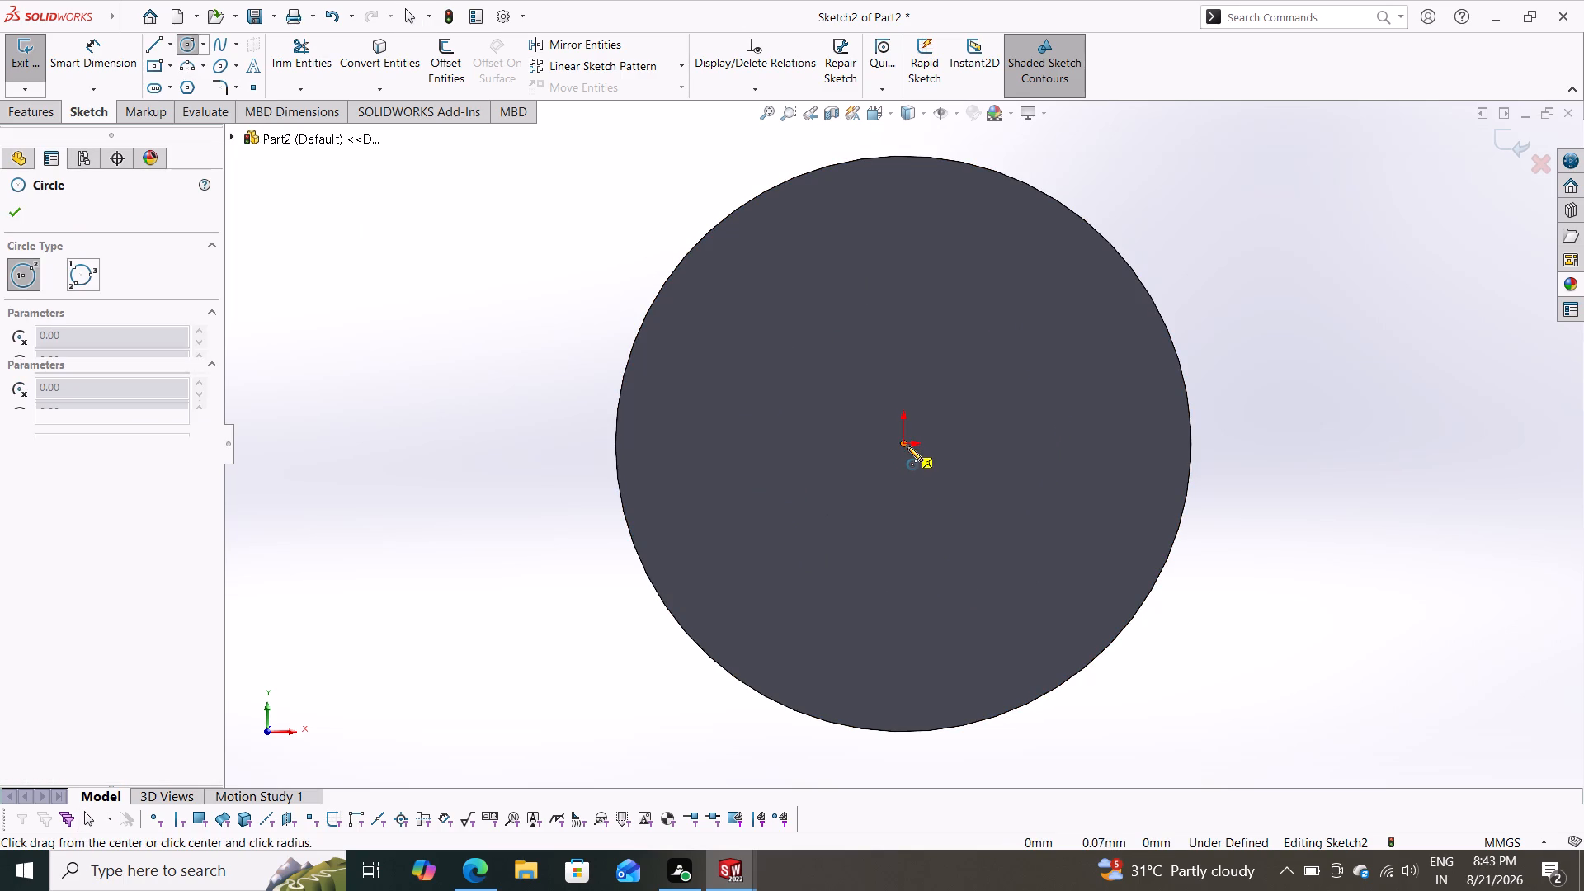
pyautogui.click(873, 625)
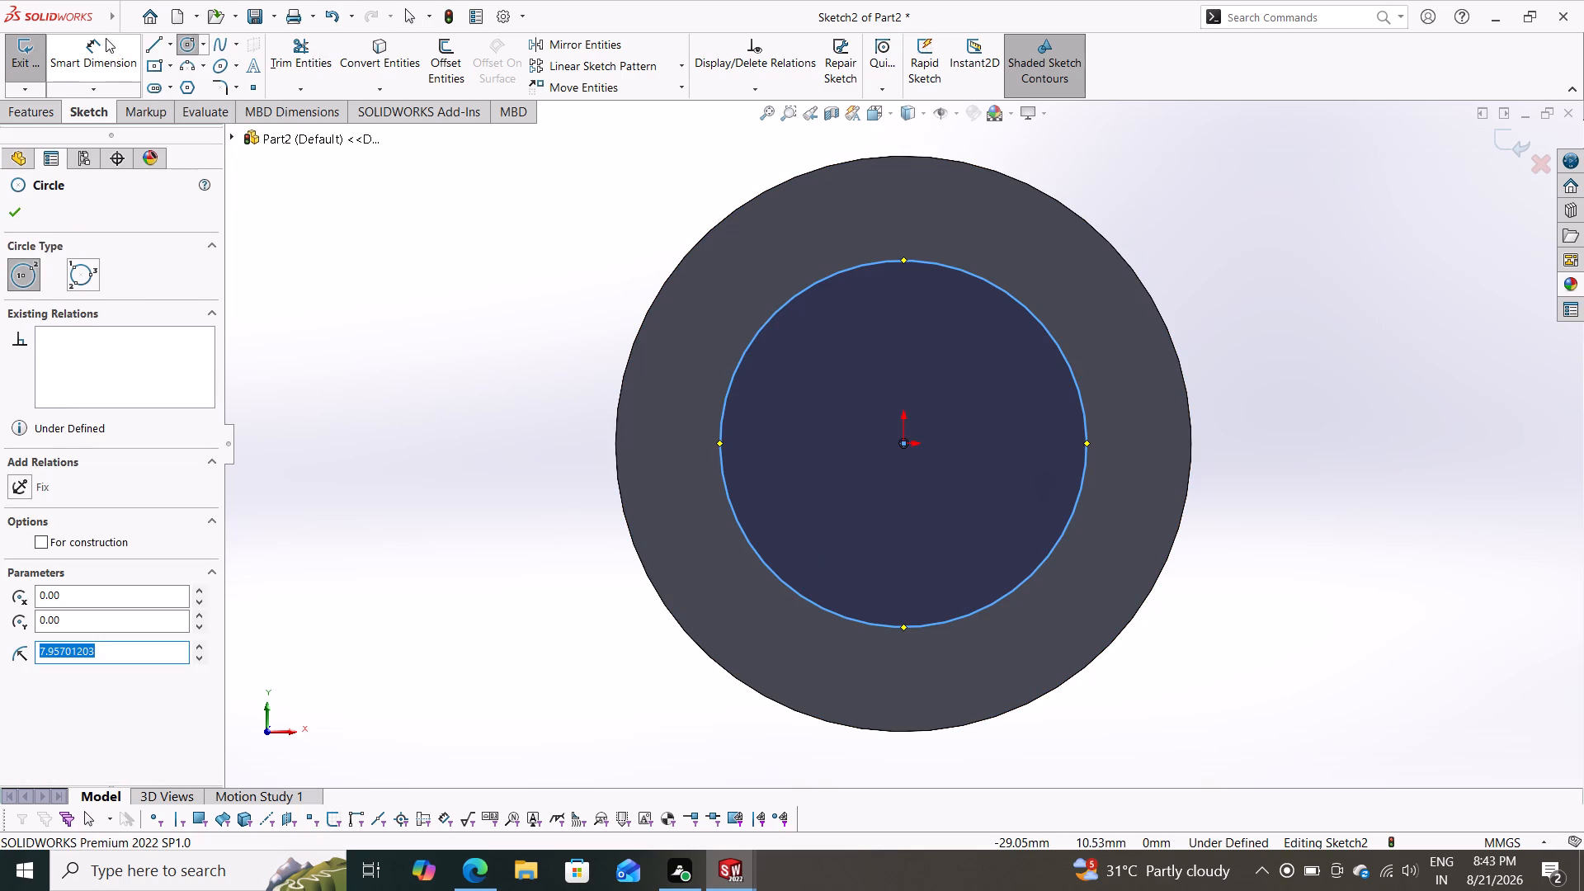
# Dimension the new circle's diameter with Smart Dimension and set it to 22.5 mm.
pyautogui.click(106, 38)
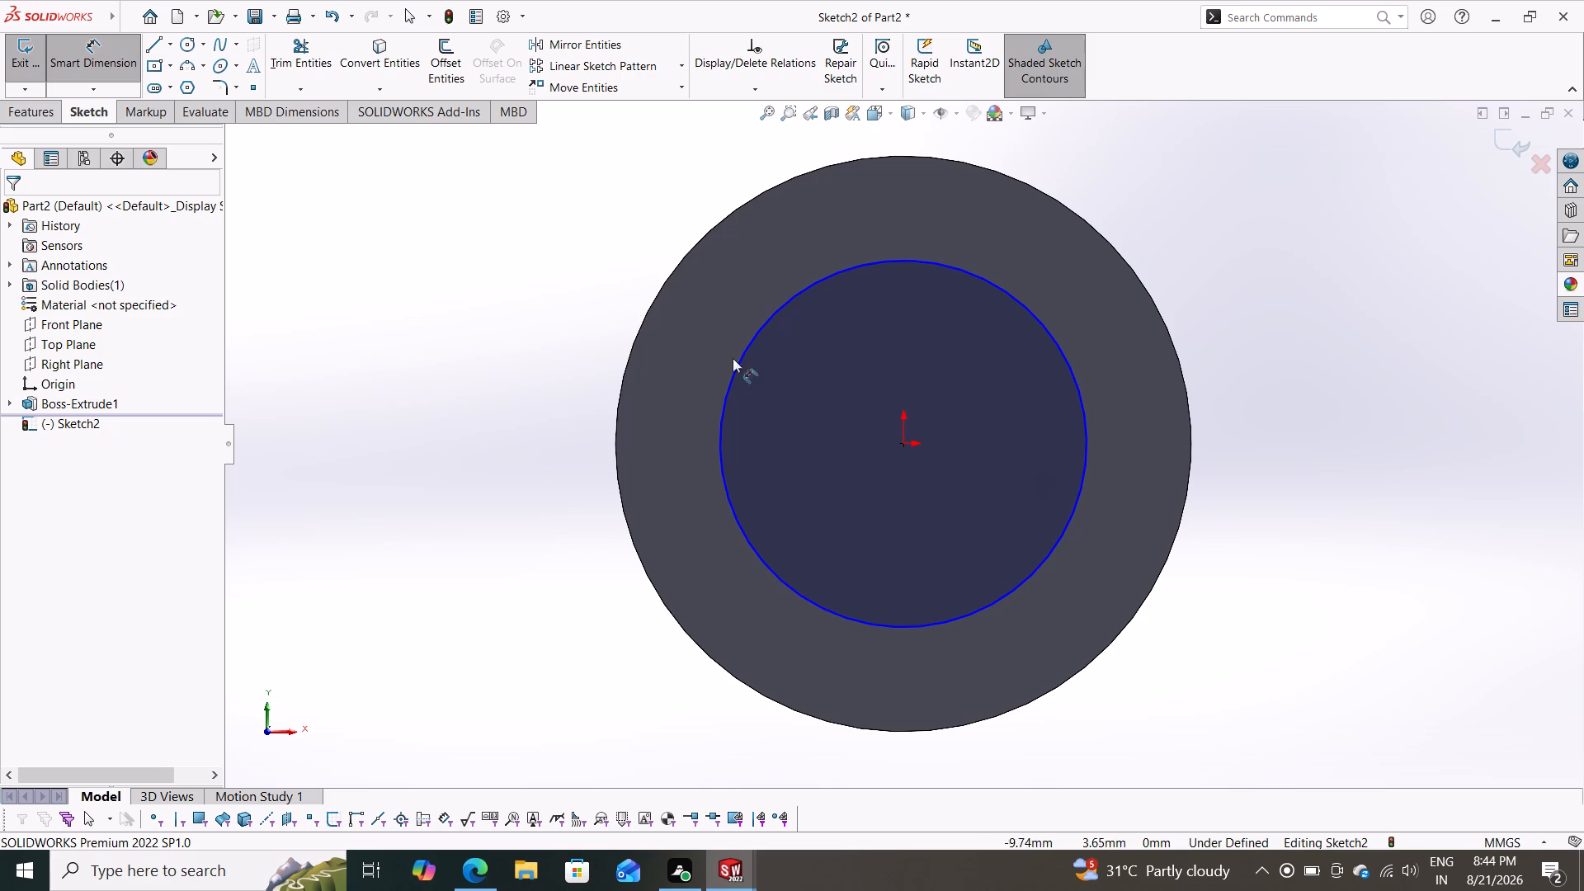
pyautogui.click(1031, 316)
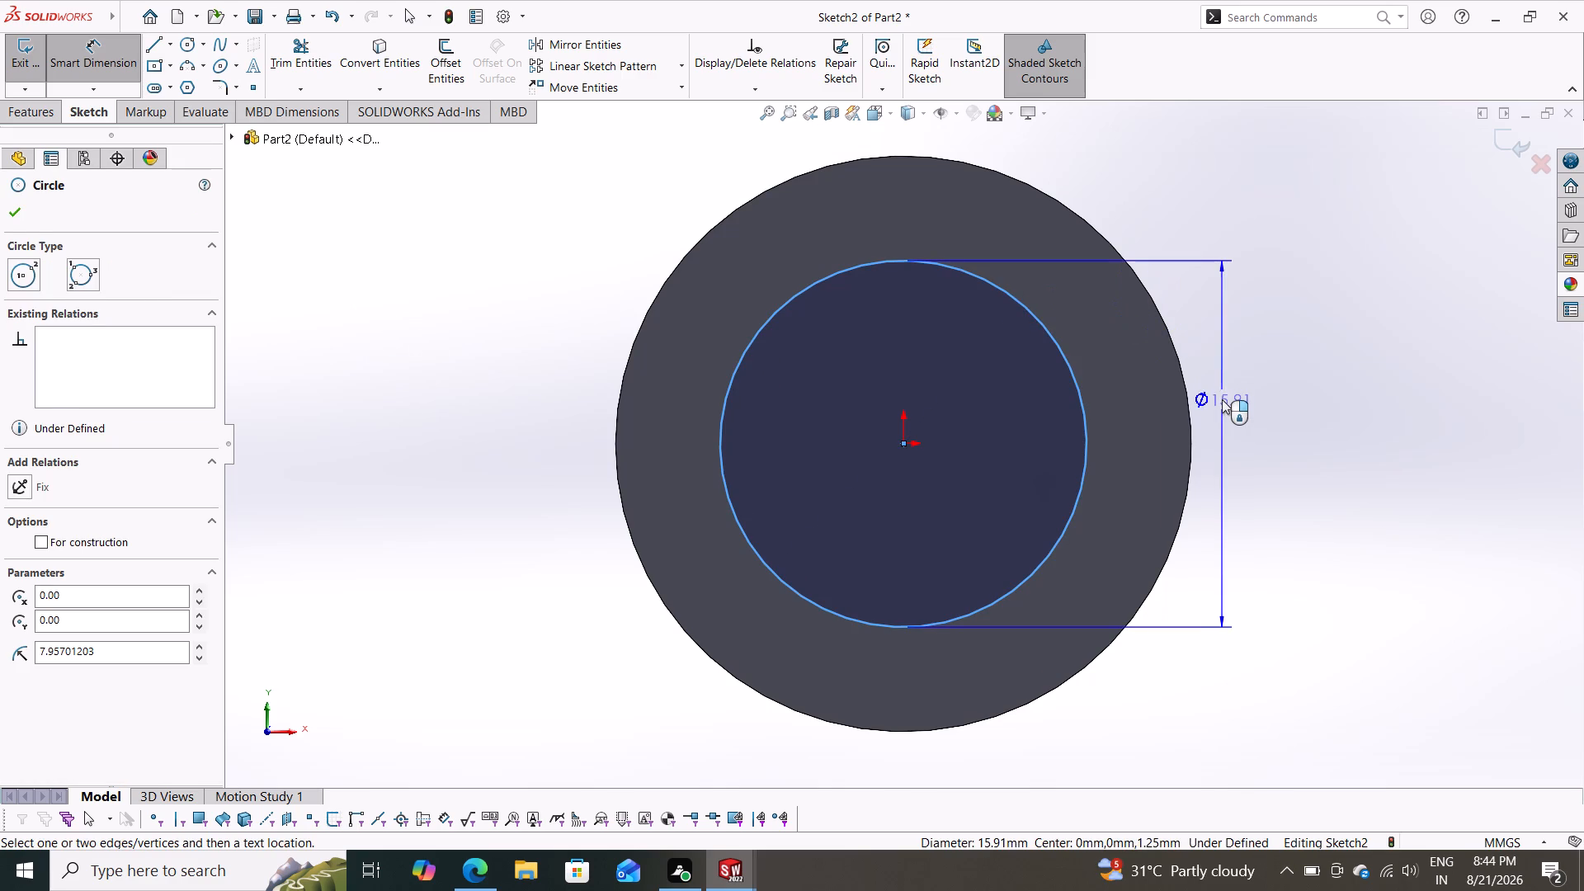
pyautogui.click(1222, 399)
pyautogui.write('22.5')
pyautogui.press('Return')
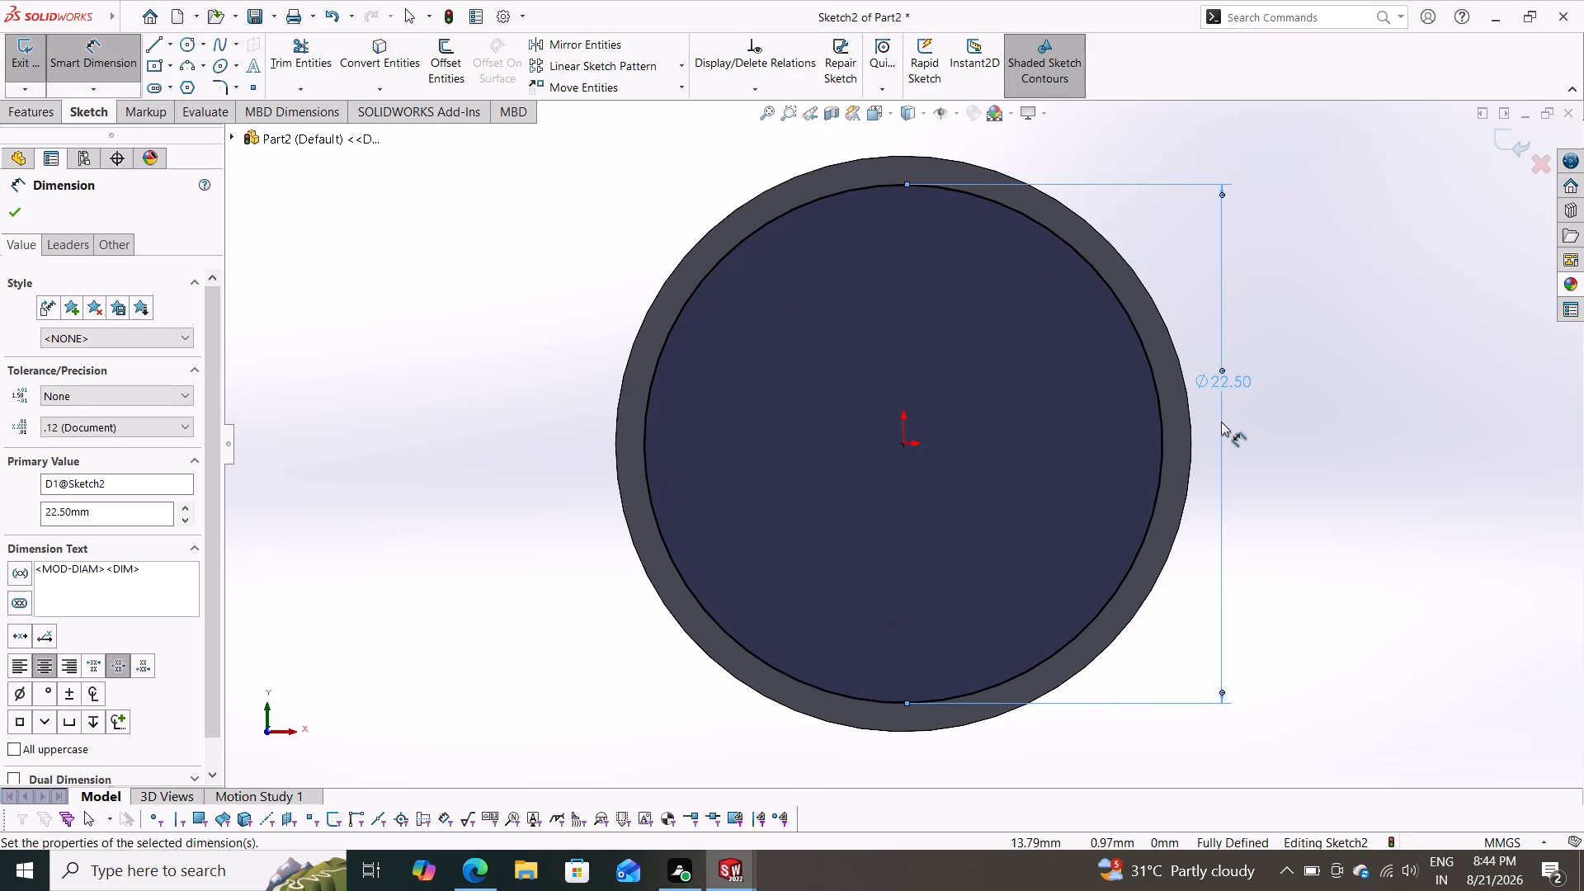
pyautogui.click(12, 212)
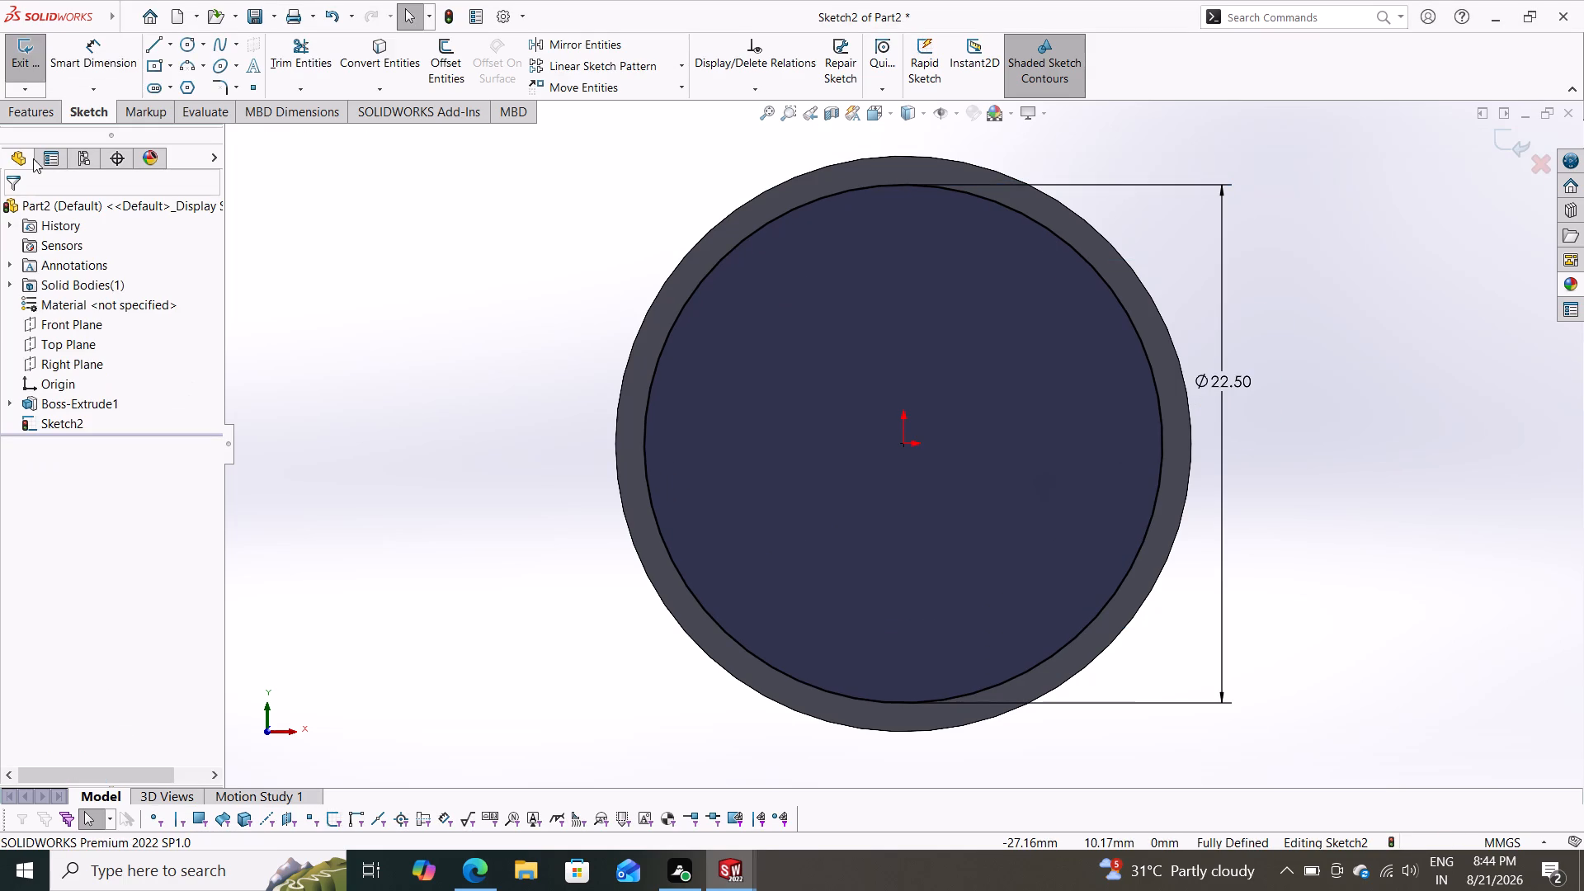
# Extrude the 22.5 mm circle Blind by 45 mm in the reversed direction, starting from a reversed 2.5 mm offset, merged with the disc.
pyautogui.click(45, 105)
pyautogui.click(48, 69)
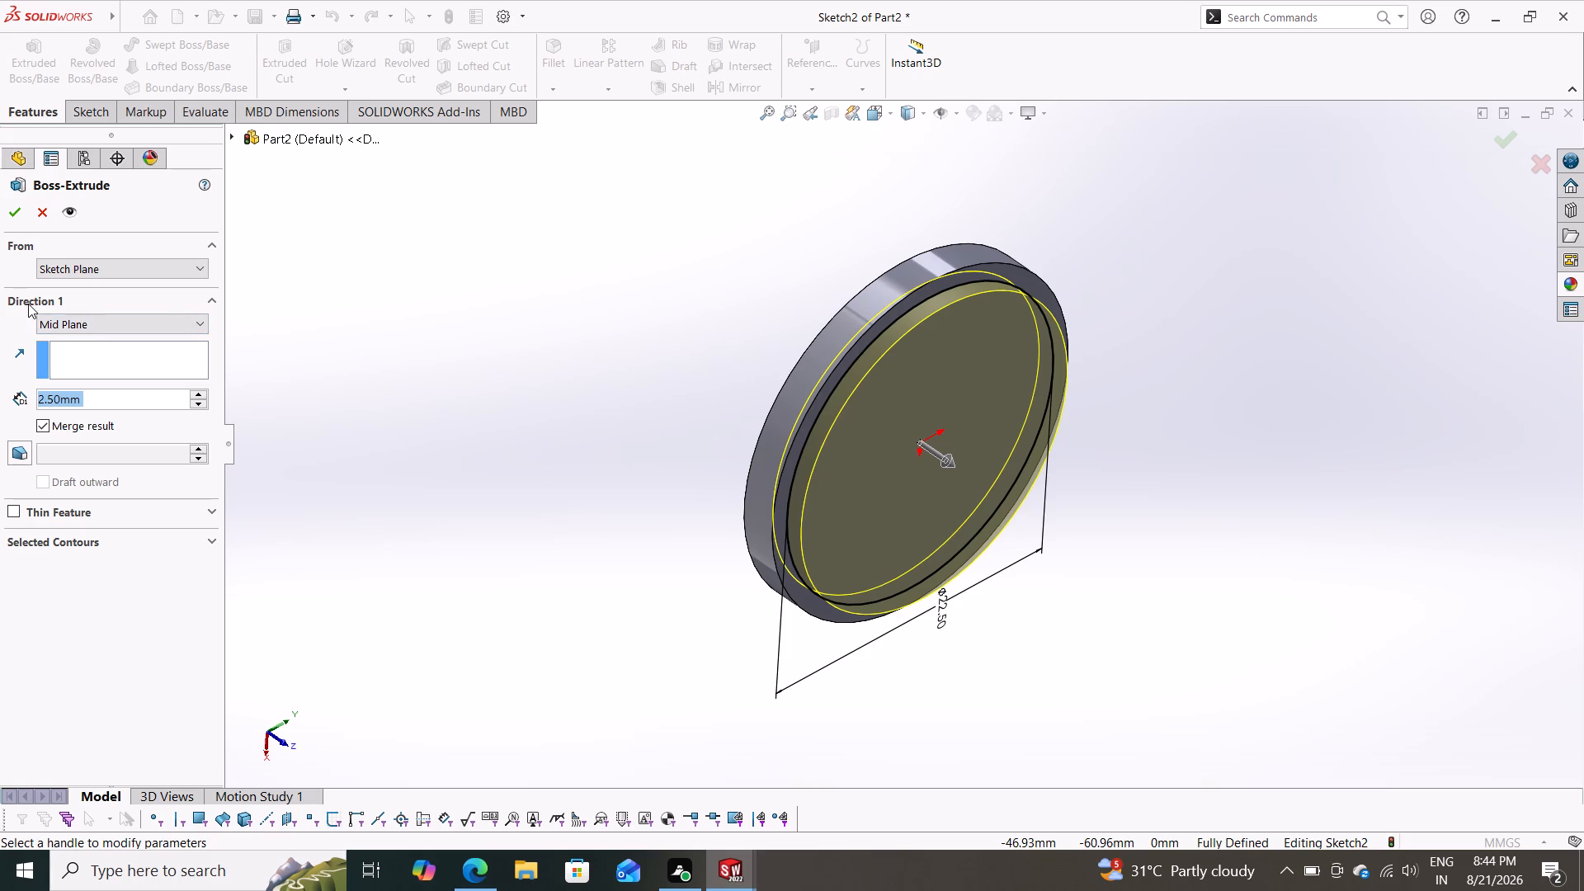
pyautogui.click(106, 321)
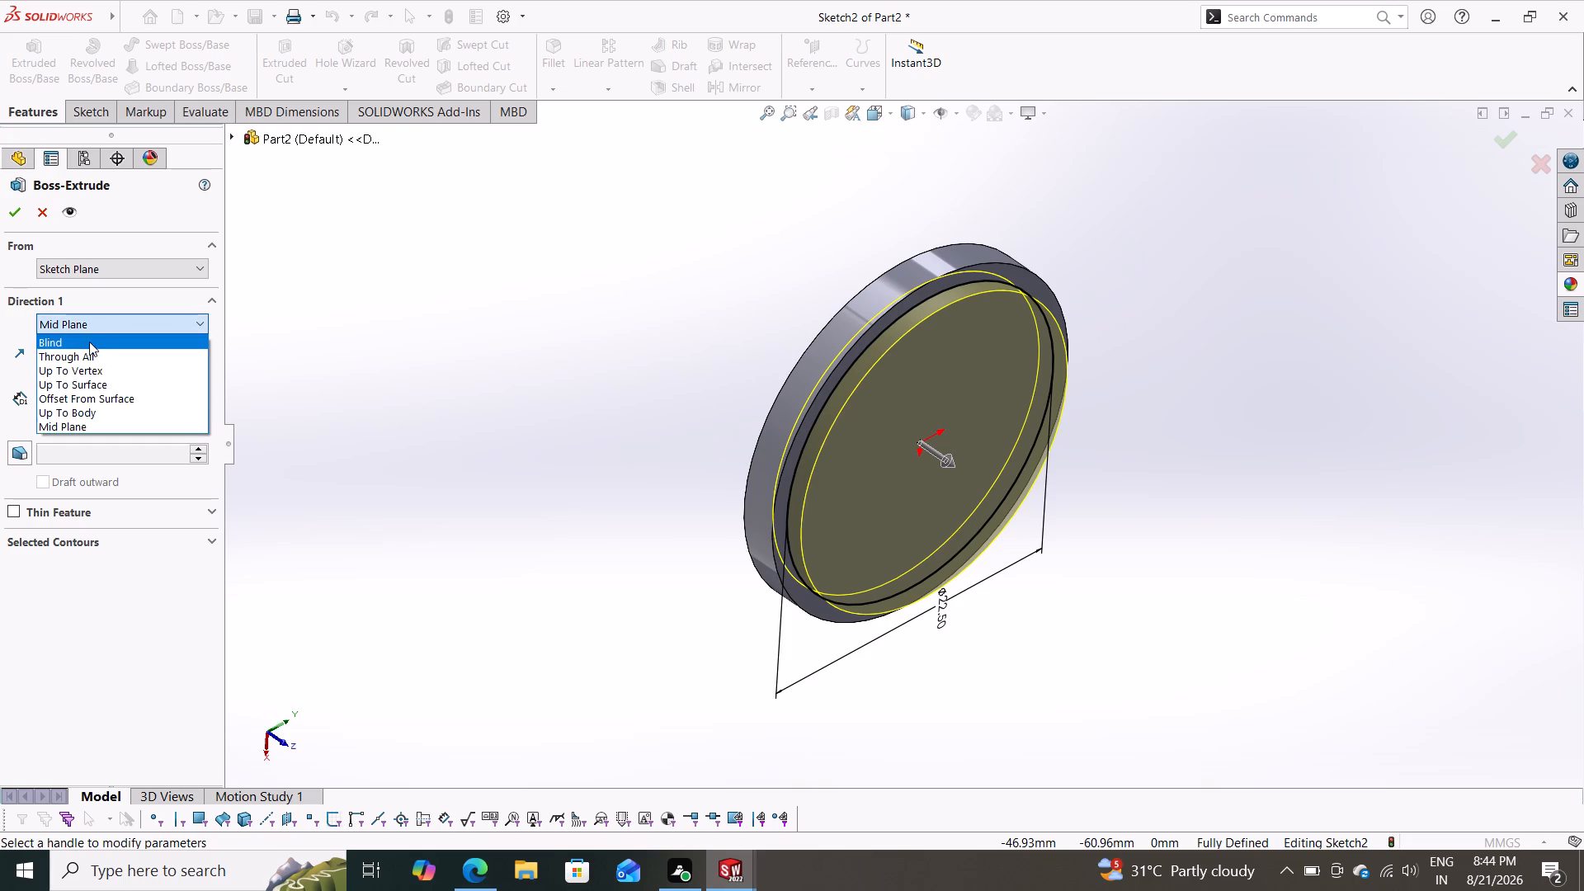
pyautogui.click(89, 342)
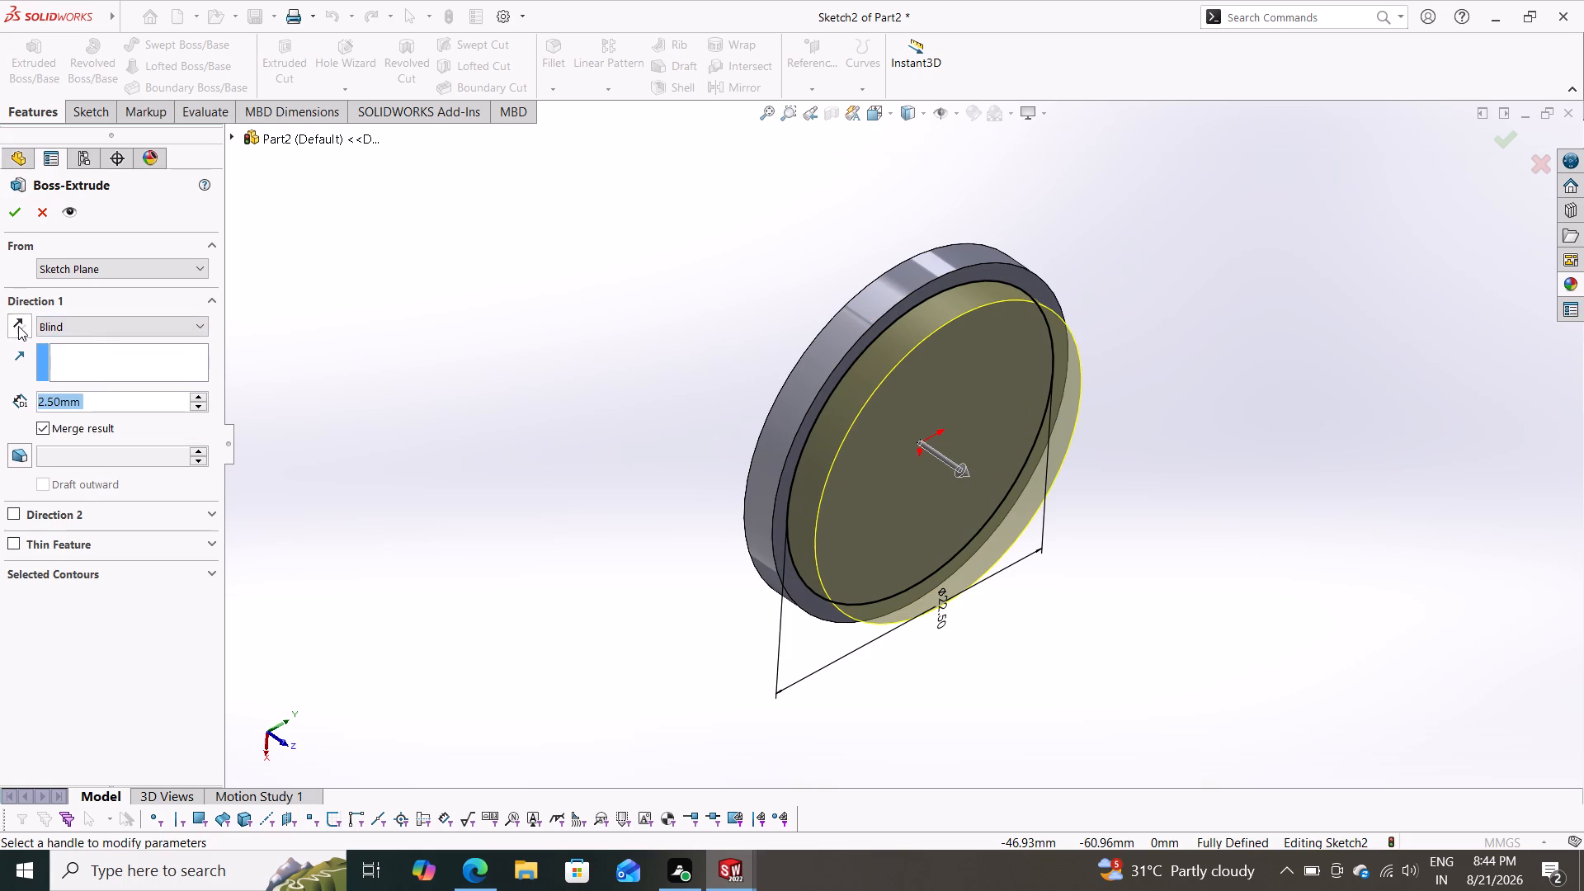
pyautogui.click(18, 326)
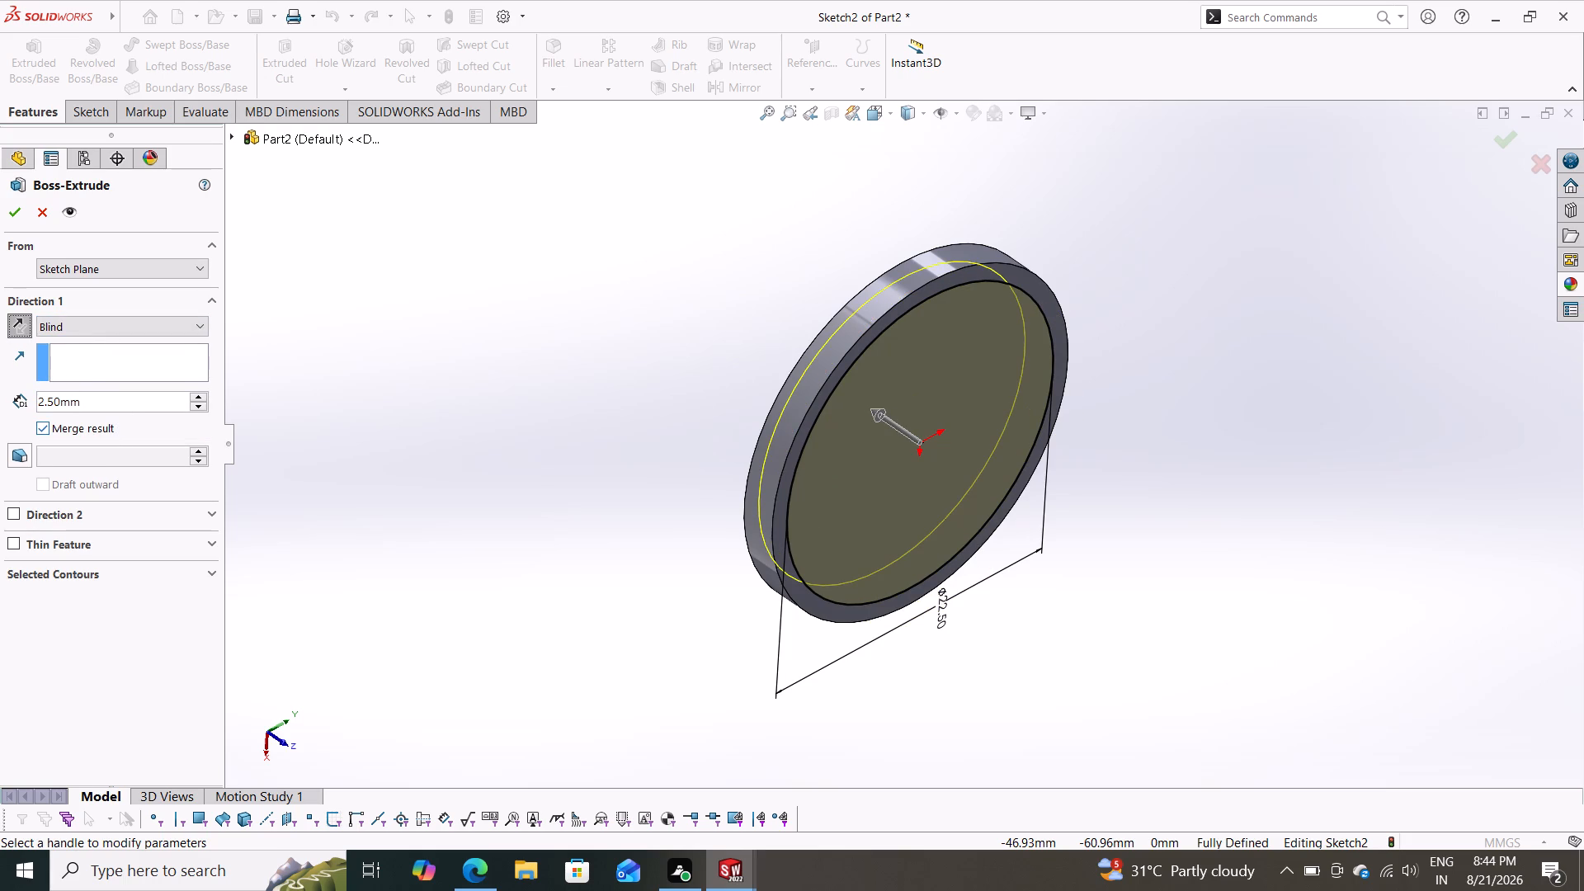
pyautogui.moveTo(116, 402); pyautogui.dragTo(0, 360)
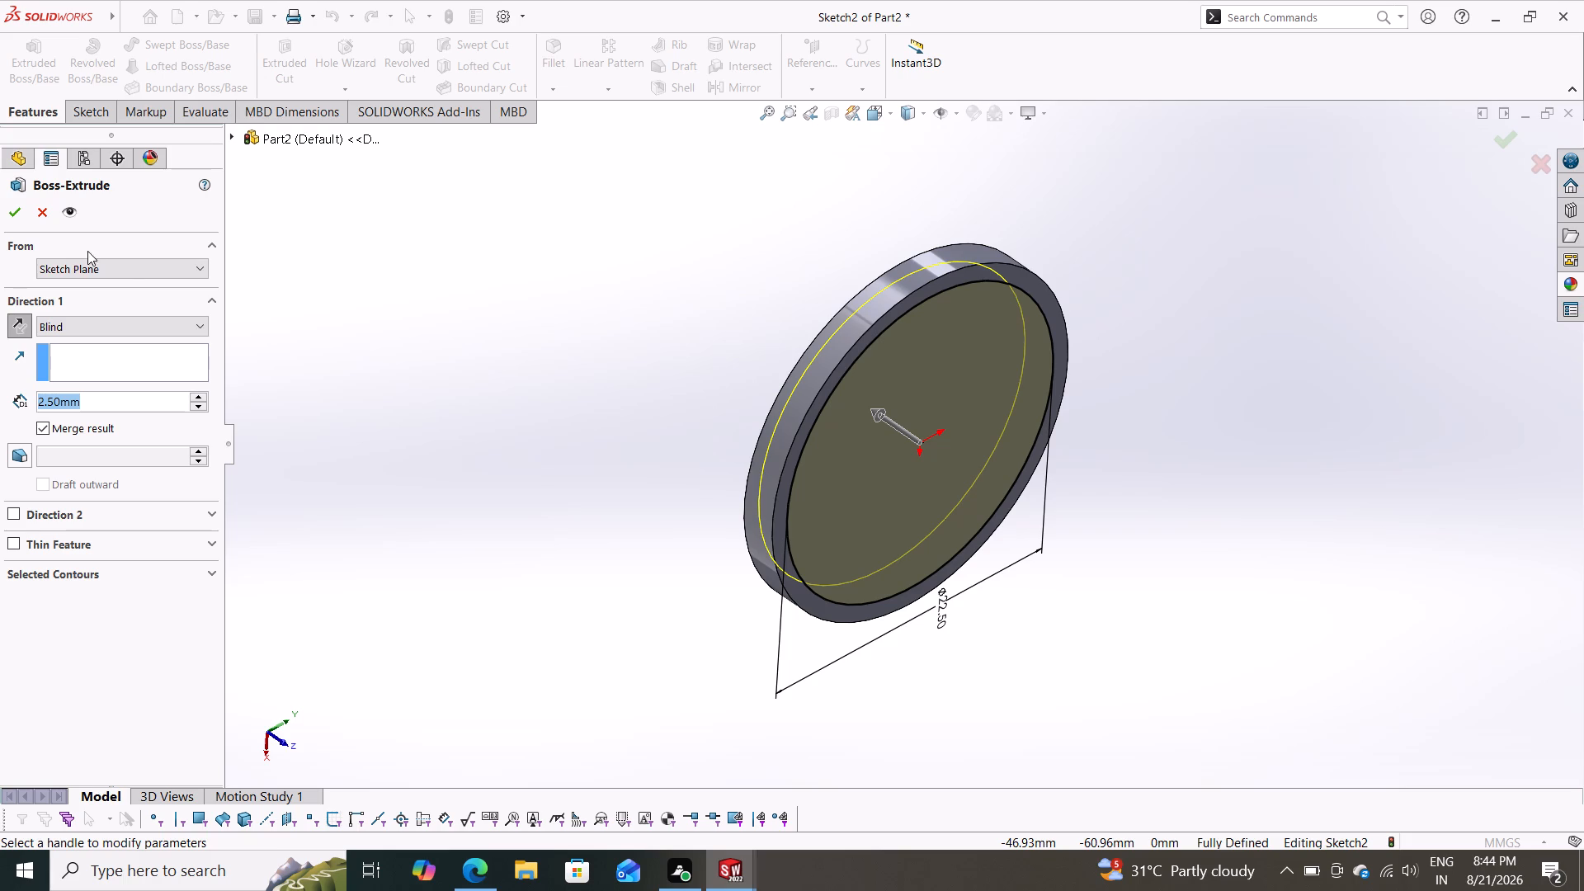
pyautogui.click(131, 271)
pyautogui.click(121, 328)
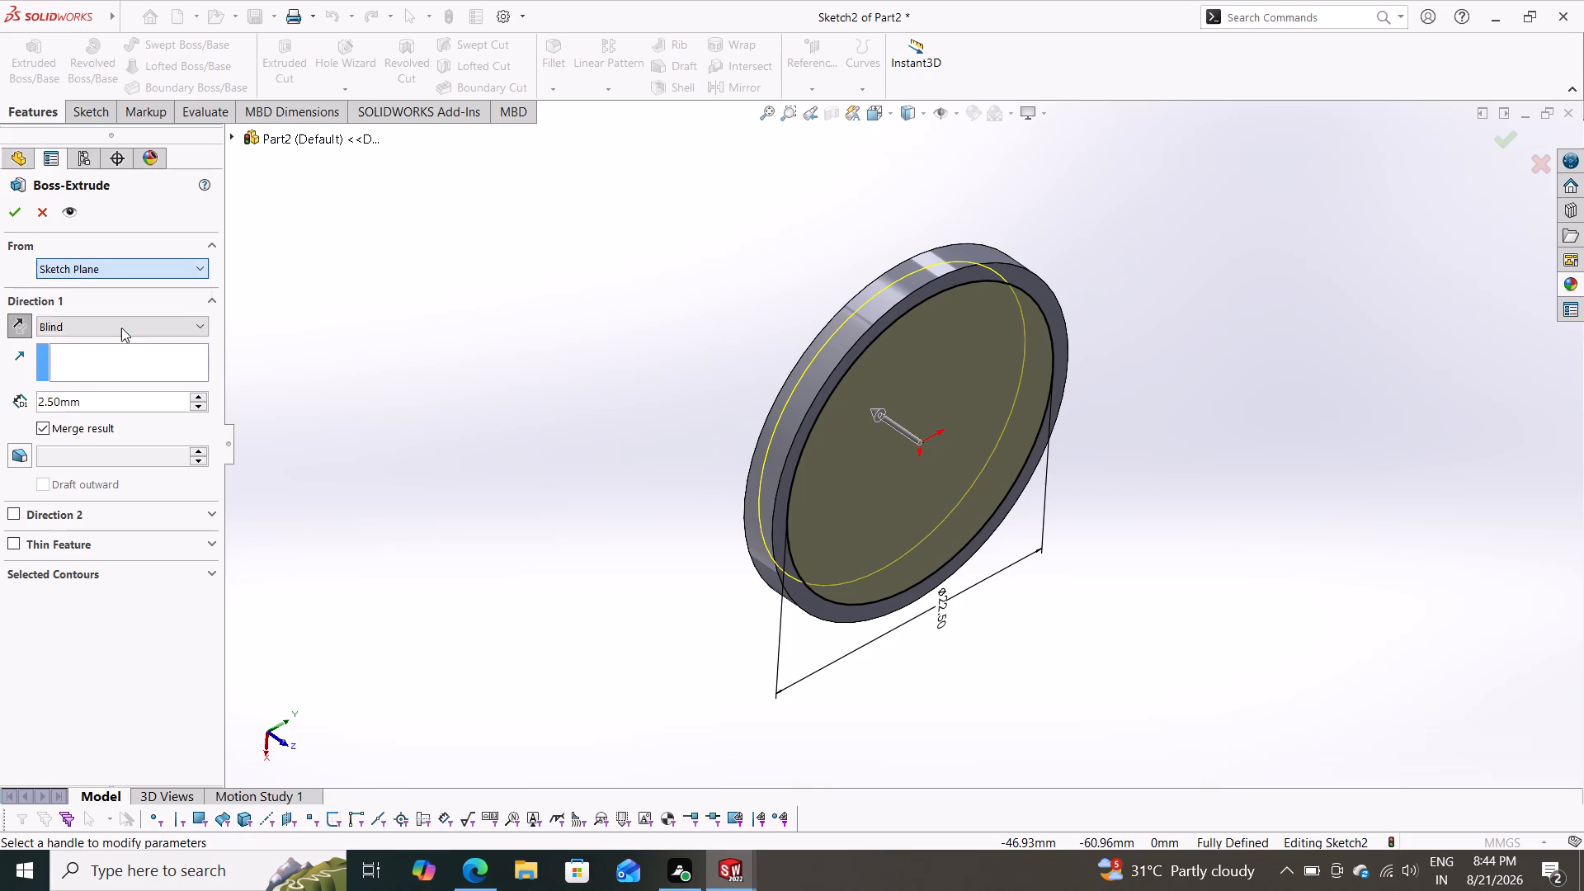
pyautogui.moveTo(124, 295); pyautogui.dragTo(0, 279)
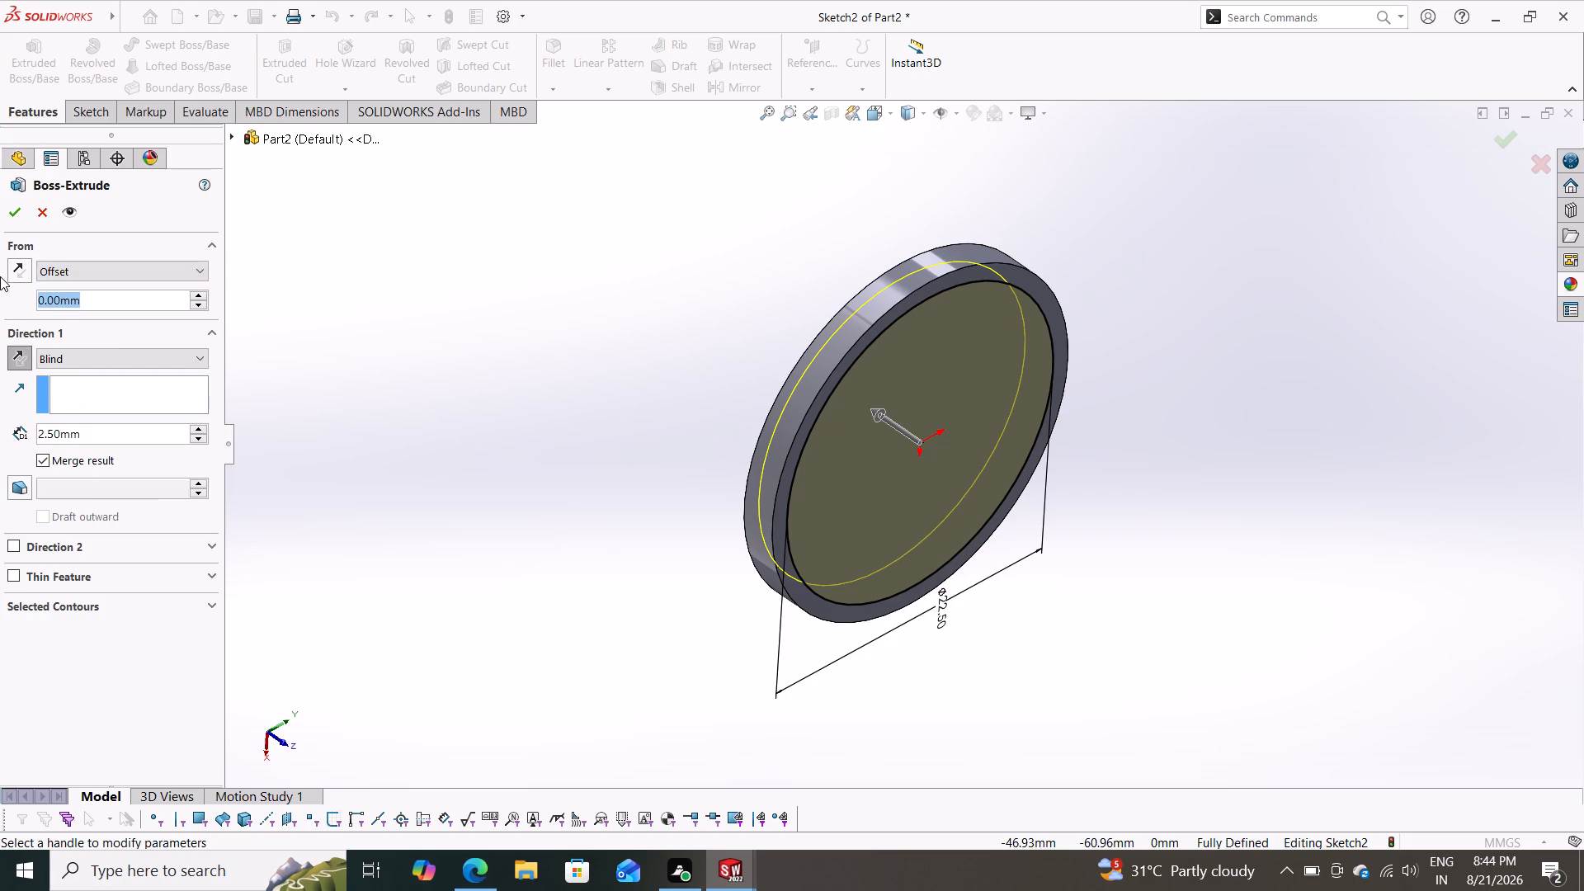
pyautogui.write('2.5')
pyautogui.press('Return')
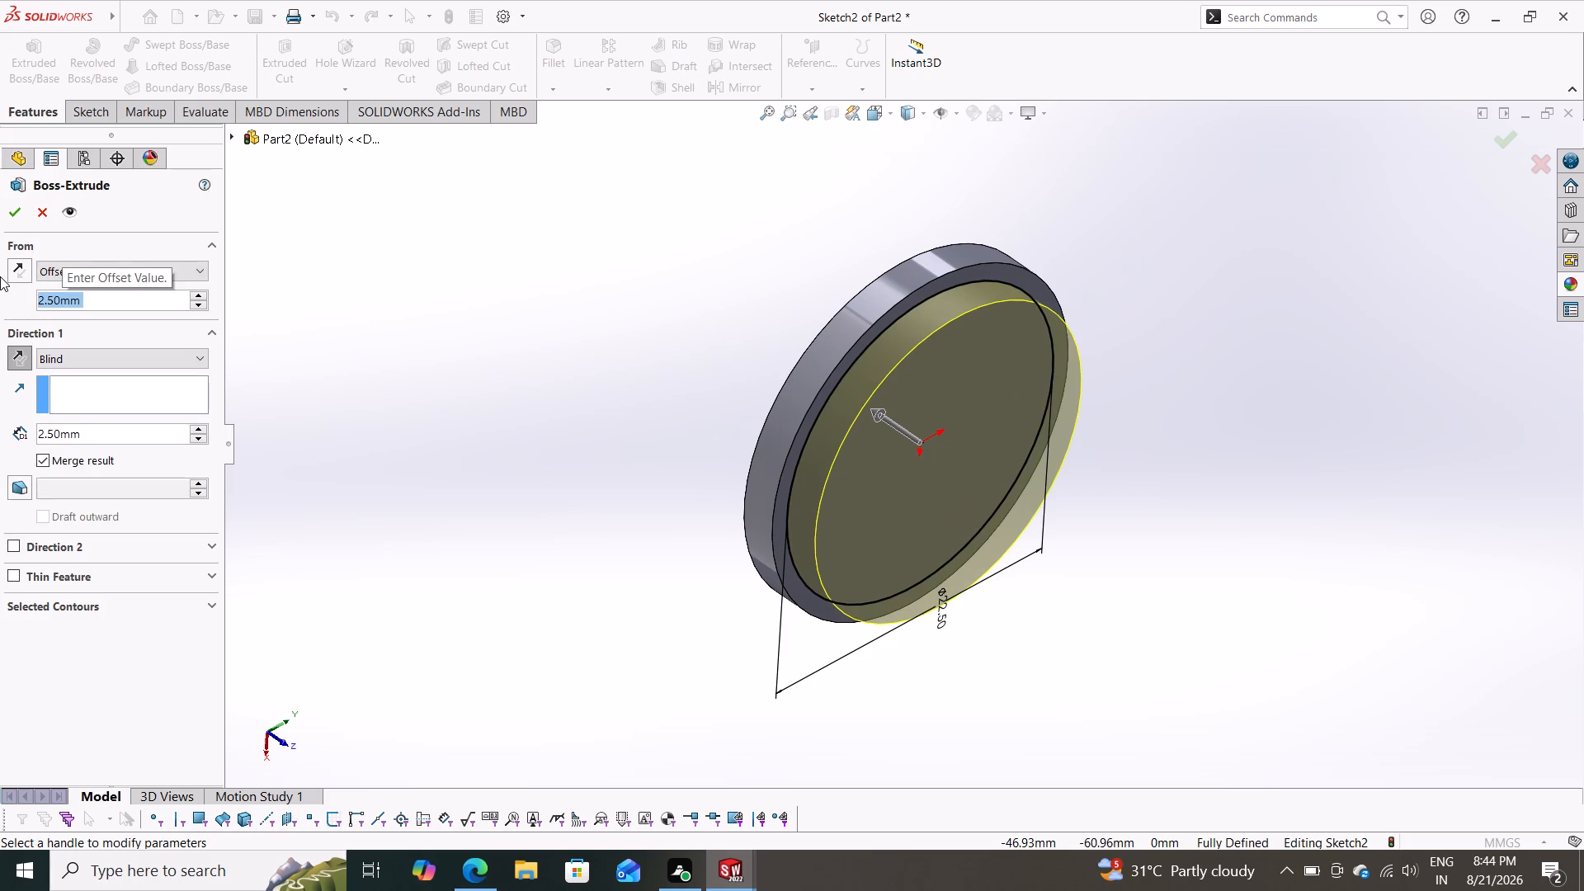
pyautogui.click(16, 266)
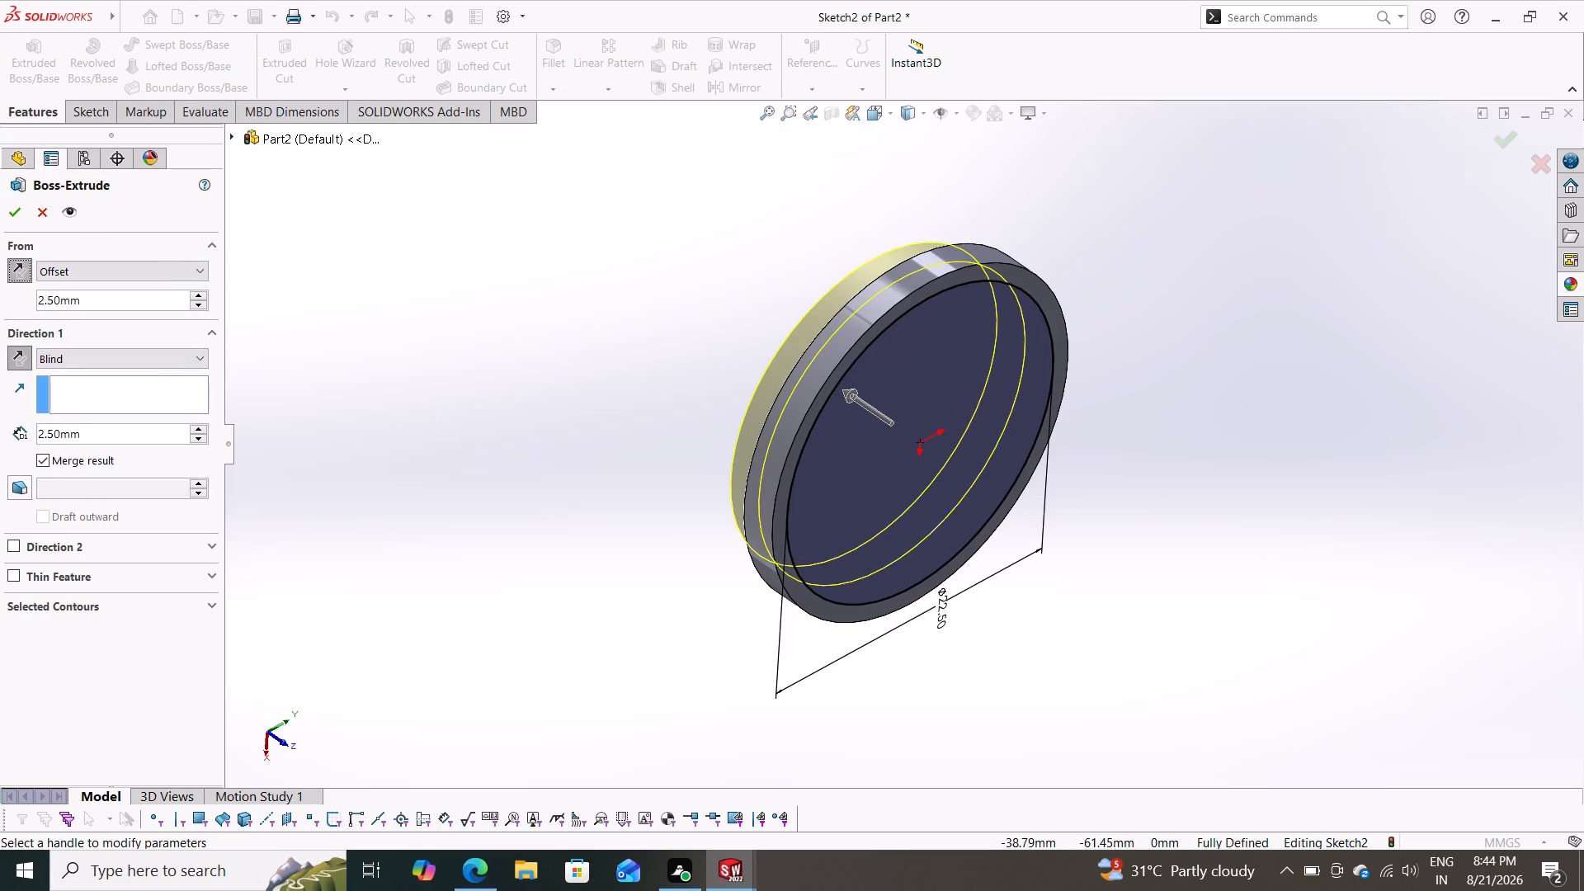
pyautogui.moveTo(115, 438); pyautogui.dragTo(0, 423)
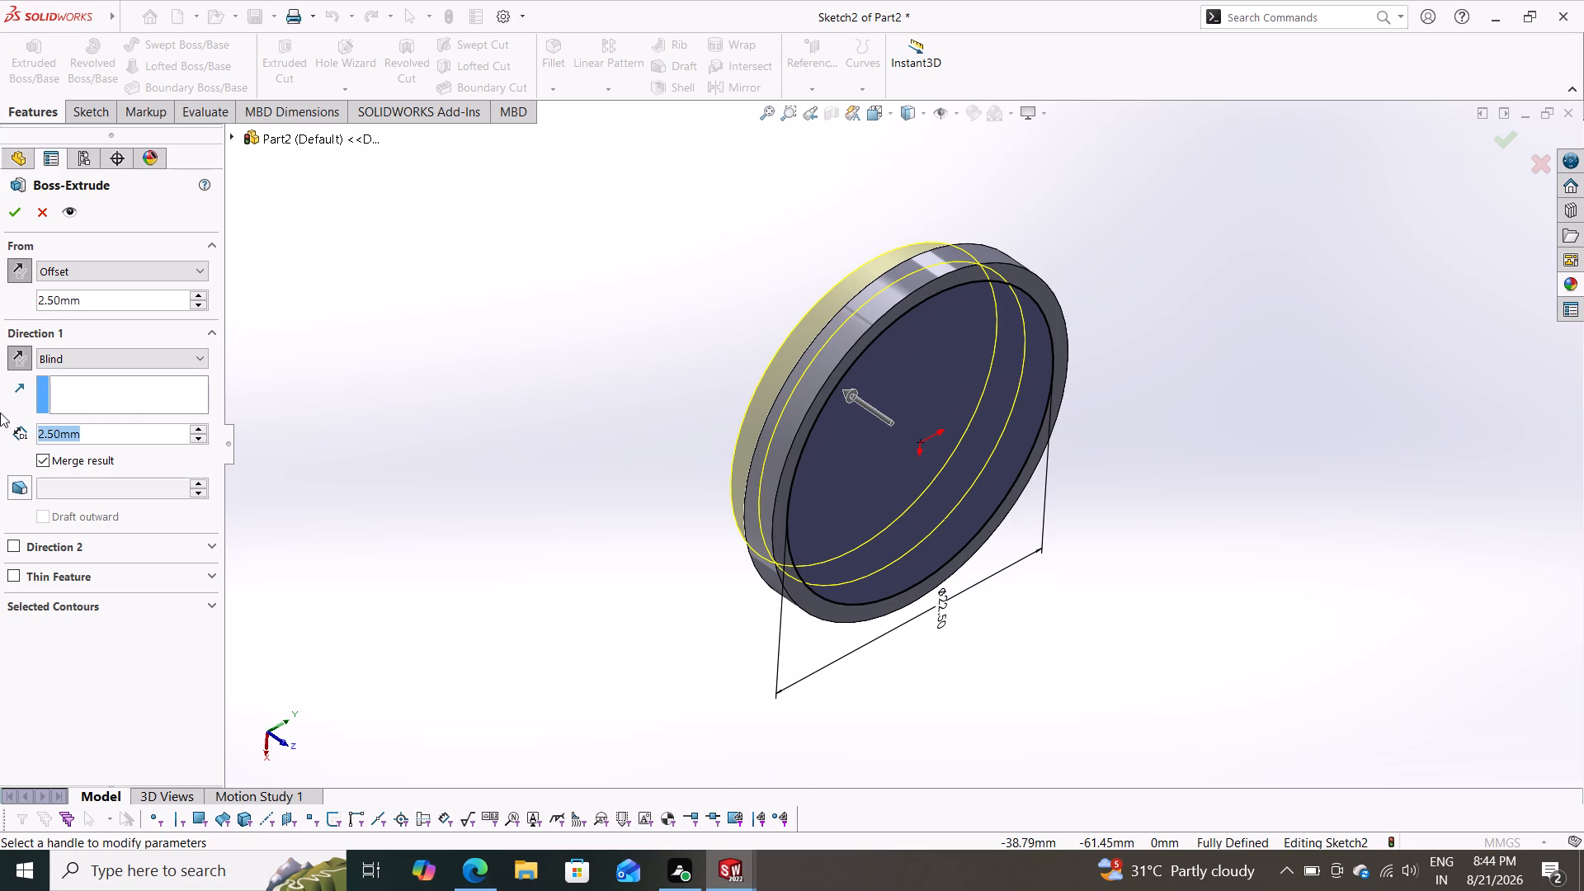
pyautogui.write('45')
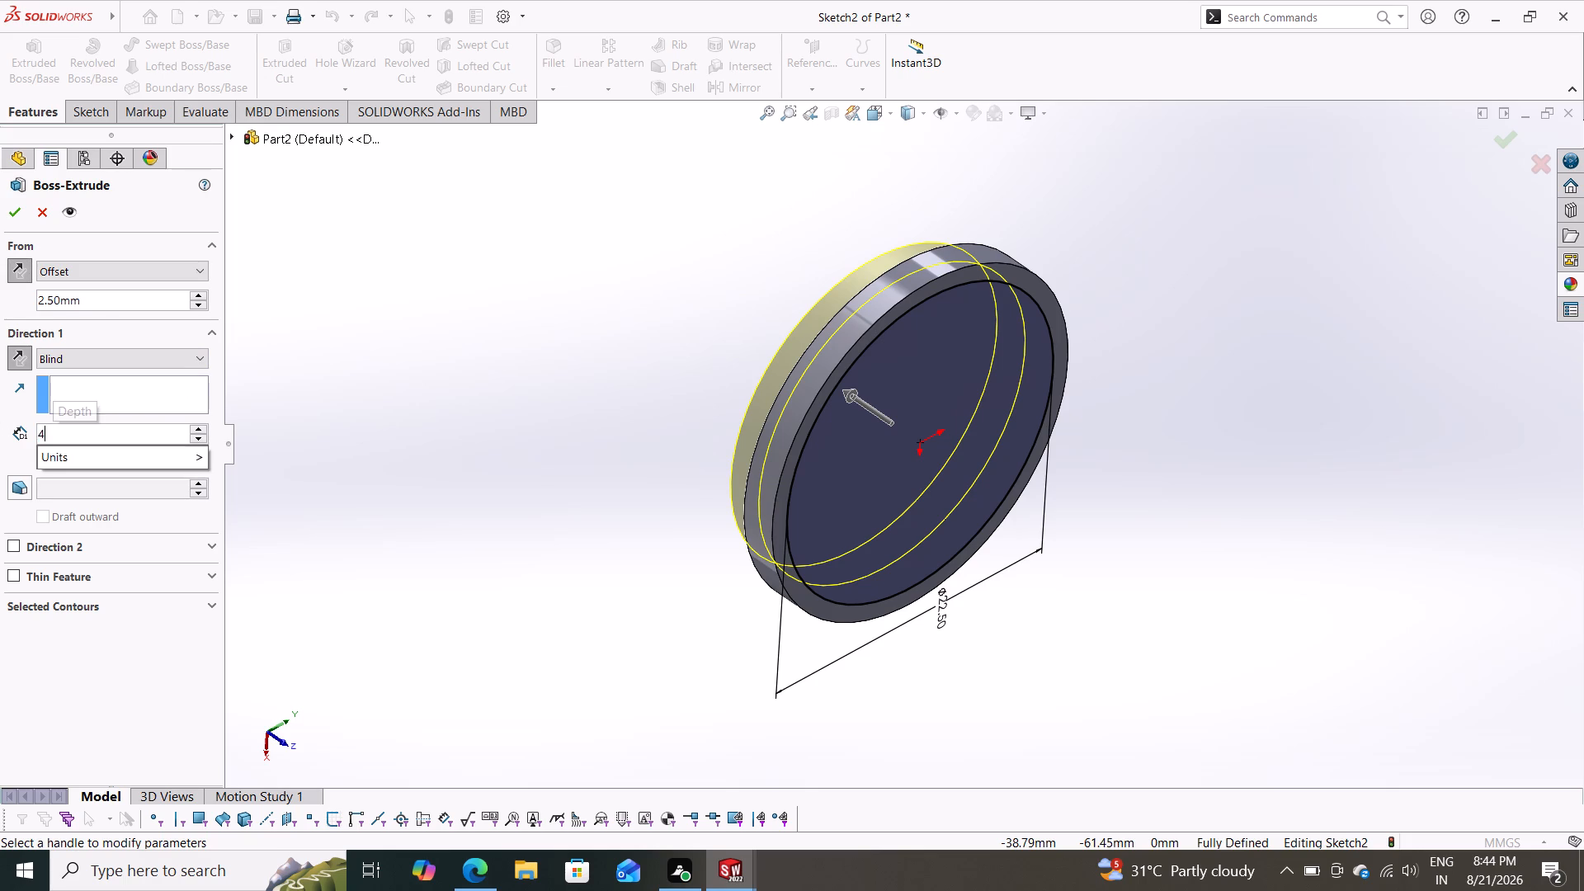
pyautogui.press('Return')
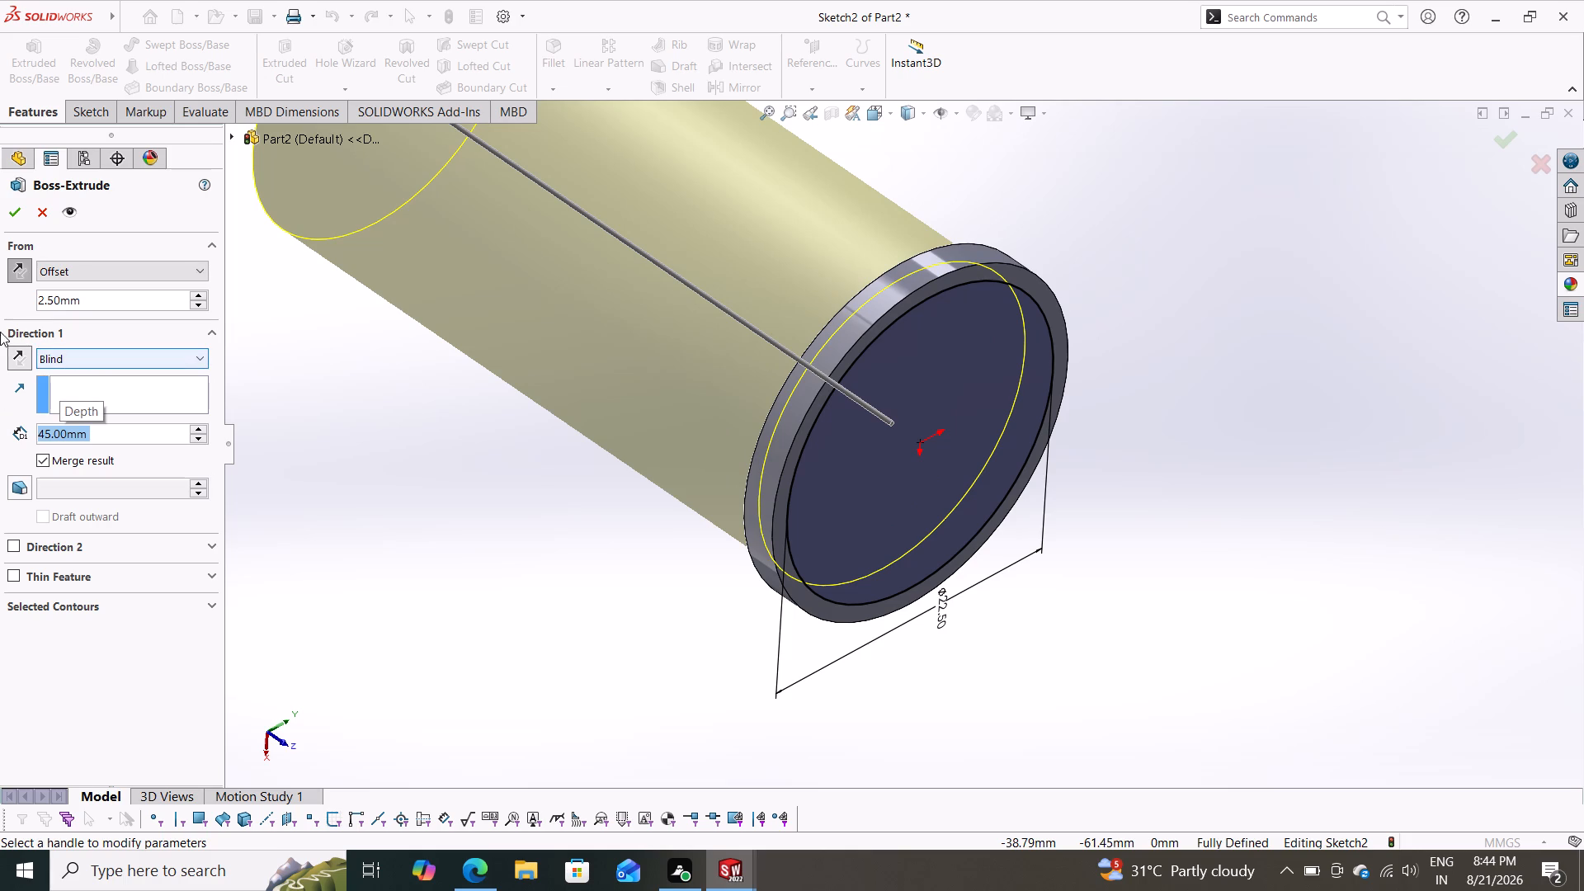
pyautogui.click(21, 213)
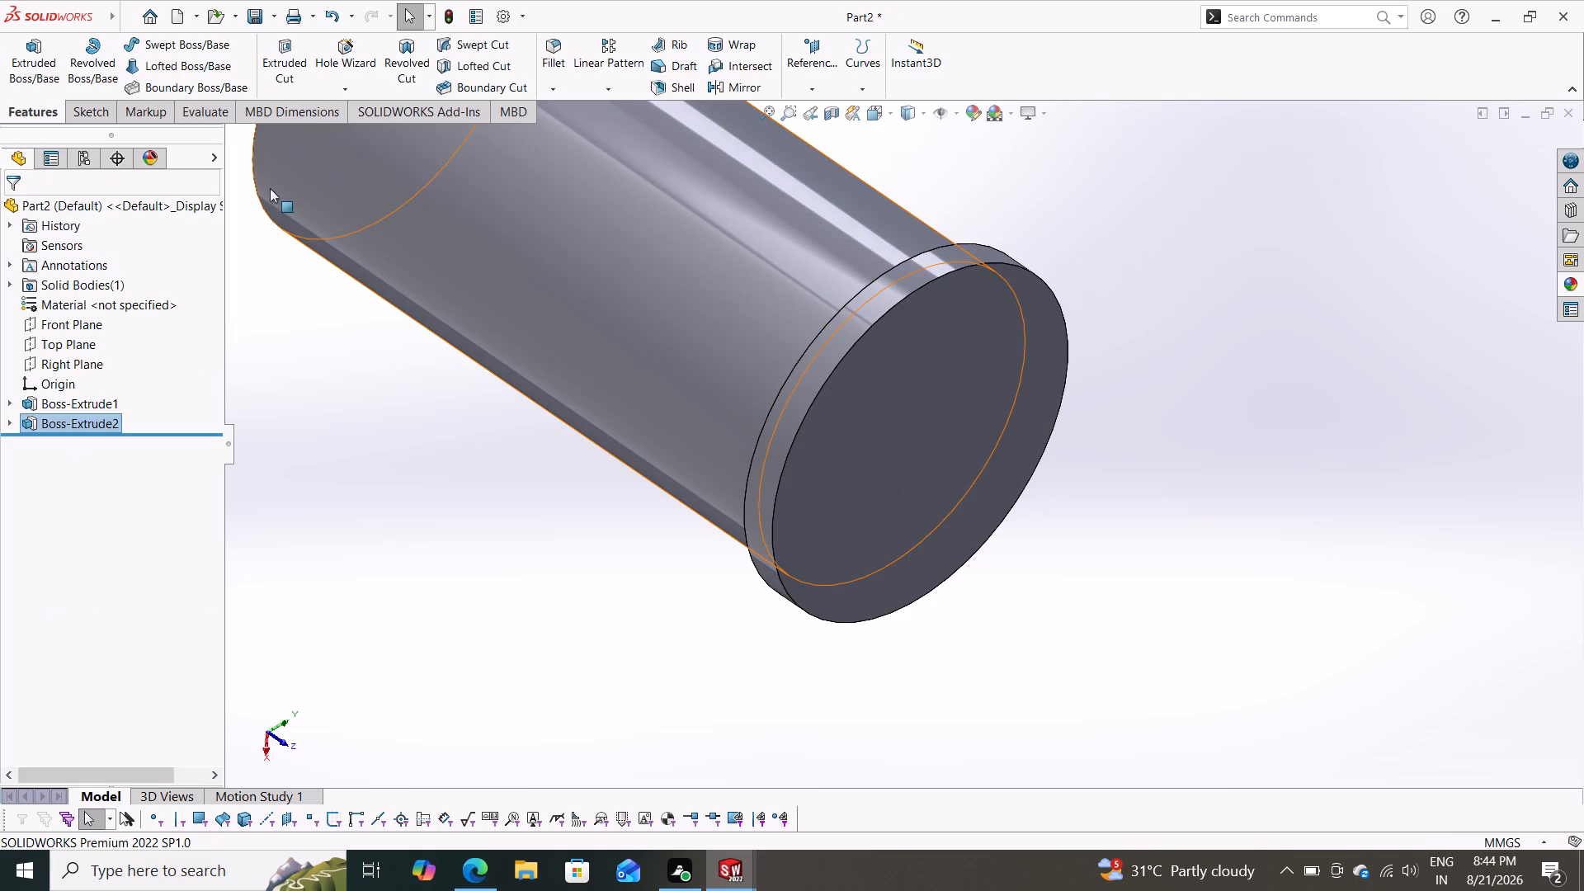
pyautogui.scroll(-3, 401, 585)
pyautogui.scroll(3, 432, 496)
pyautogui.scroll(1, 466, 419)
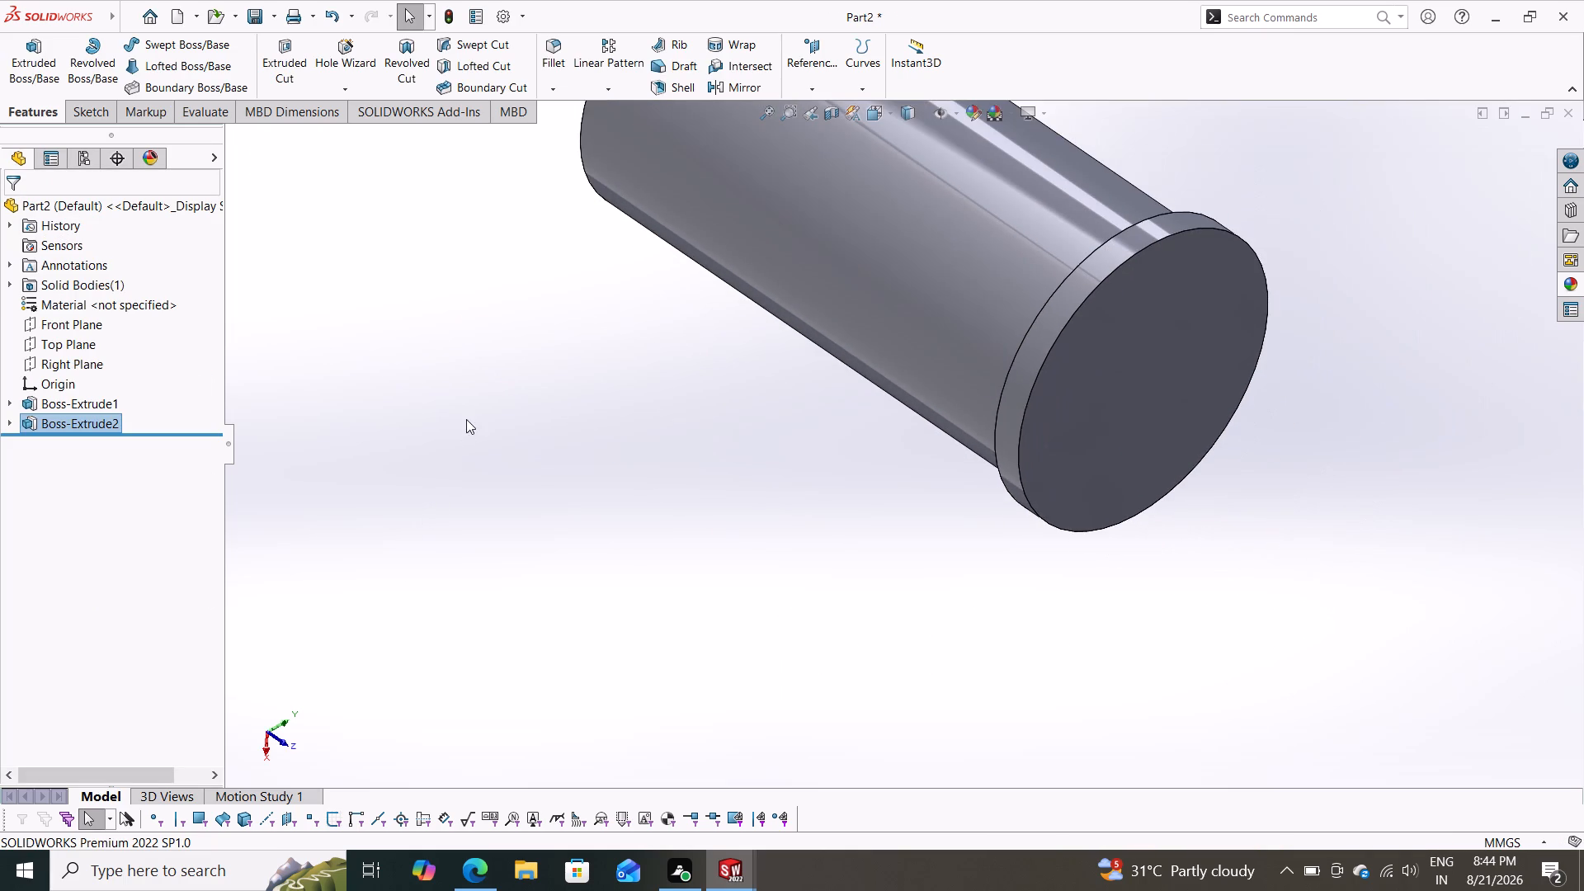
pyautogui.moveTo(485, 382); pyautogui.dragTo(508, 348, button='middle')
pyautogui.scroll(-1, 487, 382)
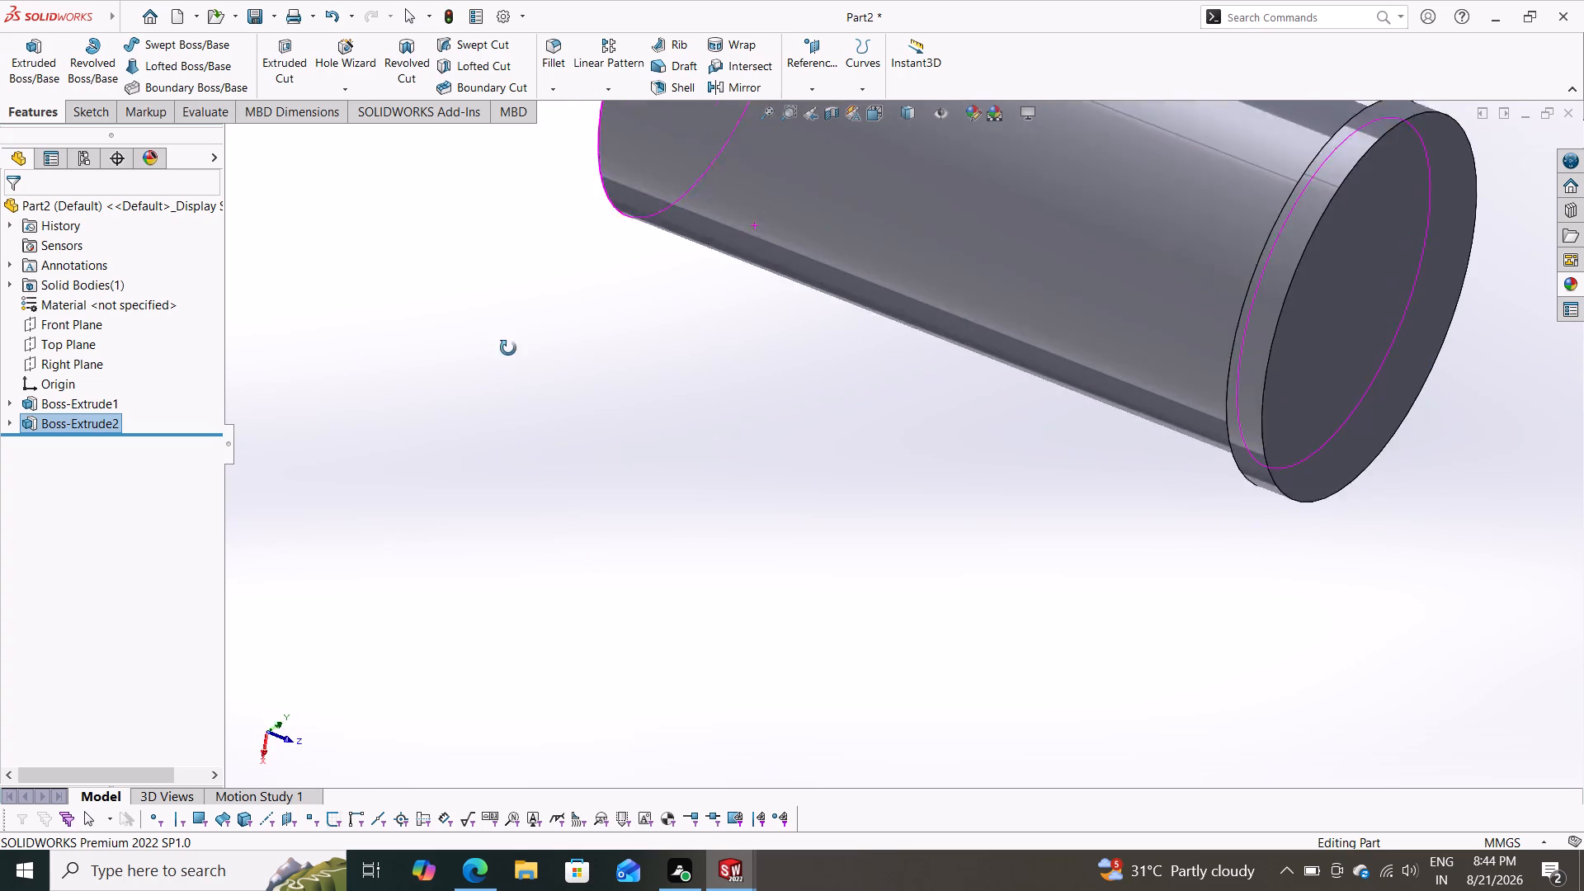
# Create a mid reference plane between the flange's outer flat face and the cylinder's free end face.
pyautogui.moveTo(508, 348); pyautogui.dragTo(535, 311, button='middle')
pyautogui.scroll(-3, 634, 336)
pyautogui.scroll(6, 639, 337)
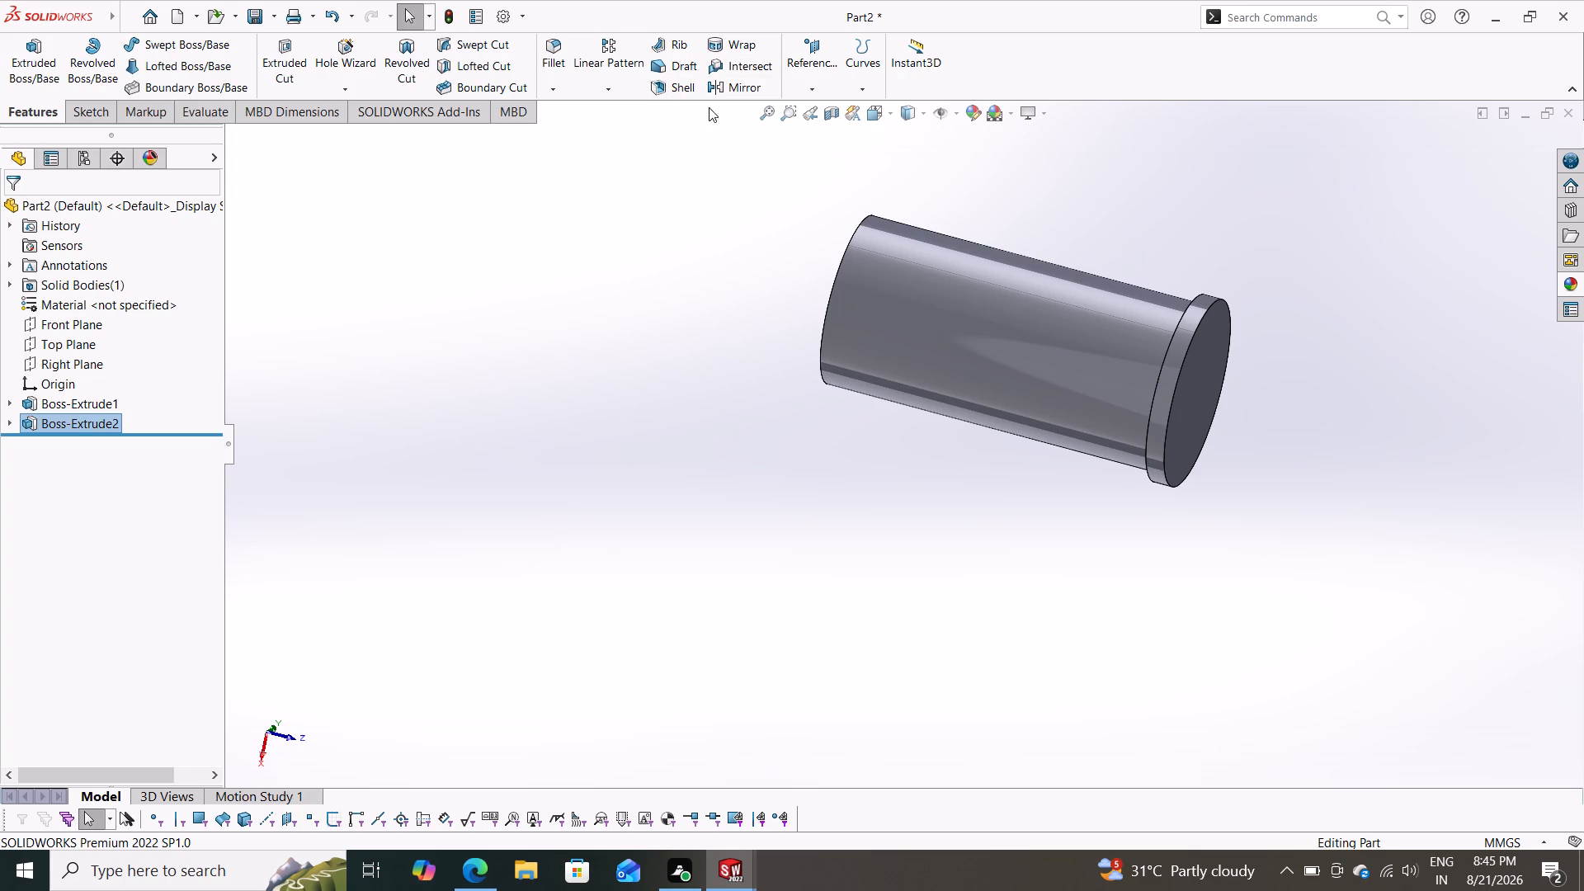
pyautogui.click(821, 93)
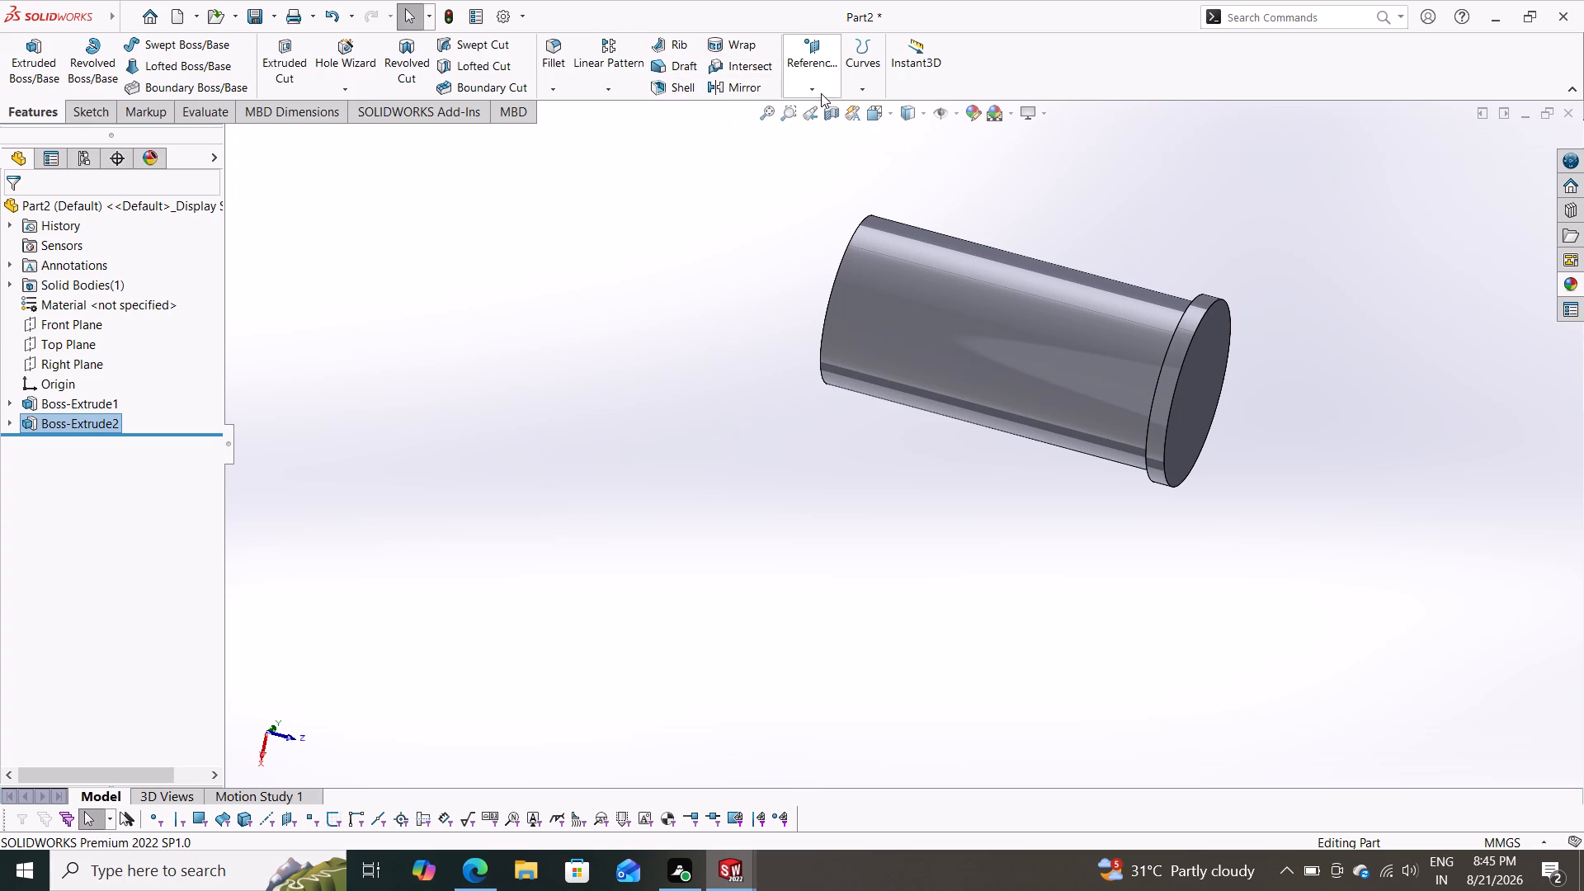
pyautogui.click(821, 109)
pyautogui.click(1199, 388)
pyautogui.moveTo(729, 391); pyautogui.dragTo(732, 393, button='middle')
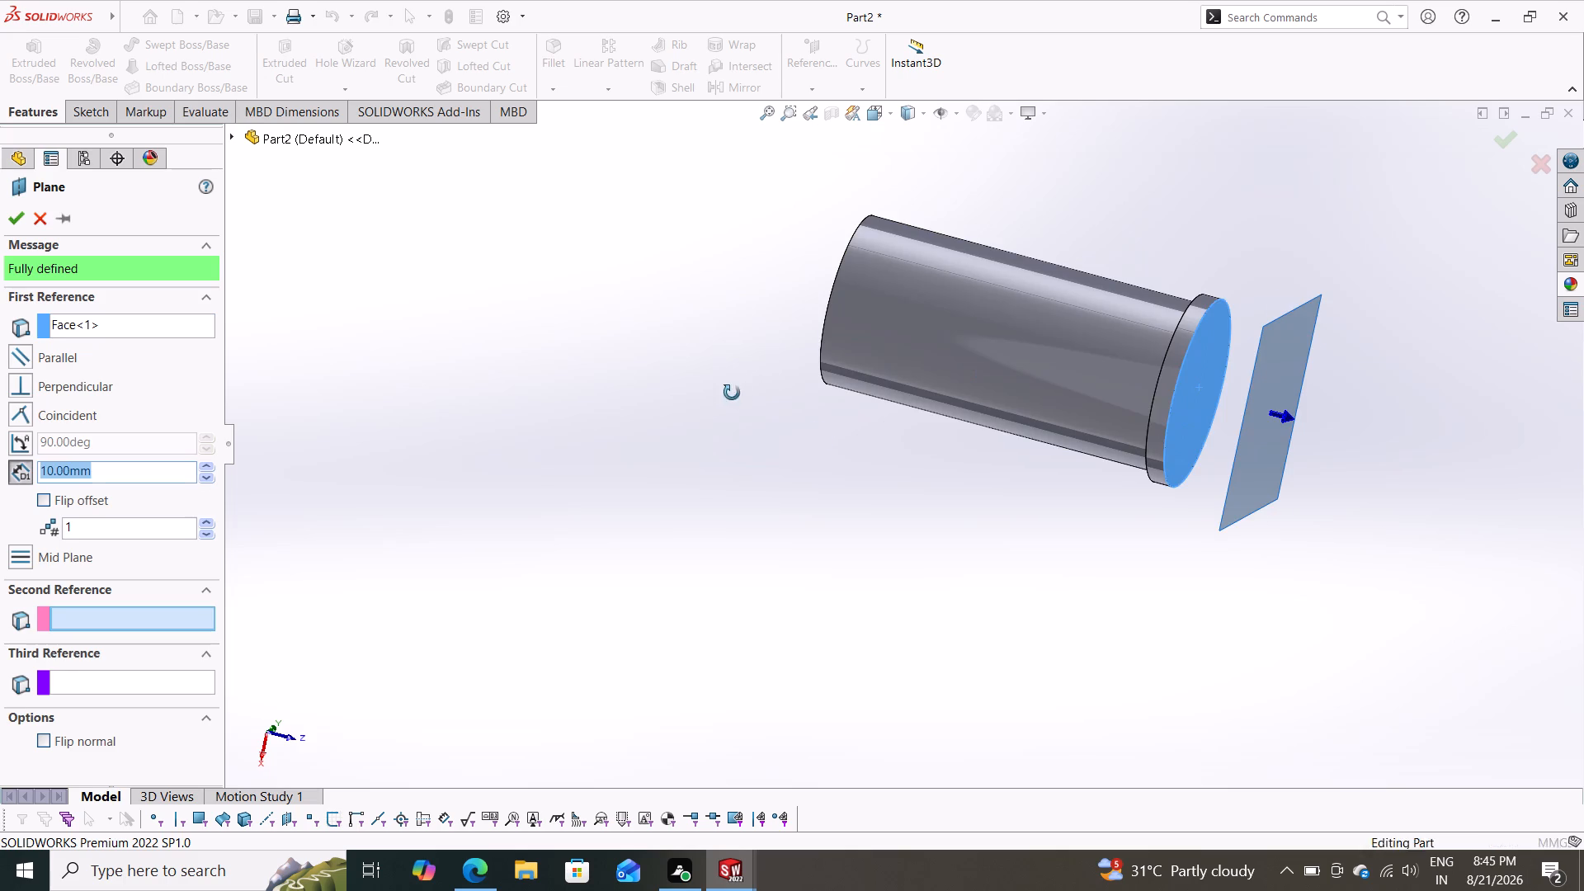
pyautogui.moveTo(732, 393); pyautogui.dragTo(886, 453, button='middle')
pyautogui.click(992, 315)
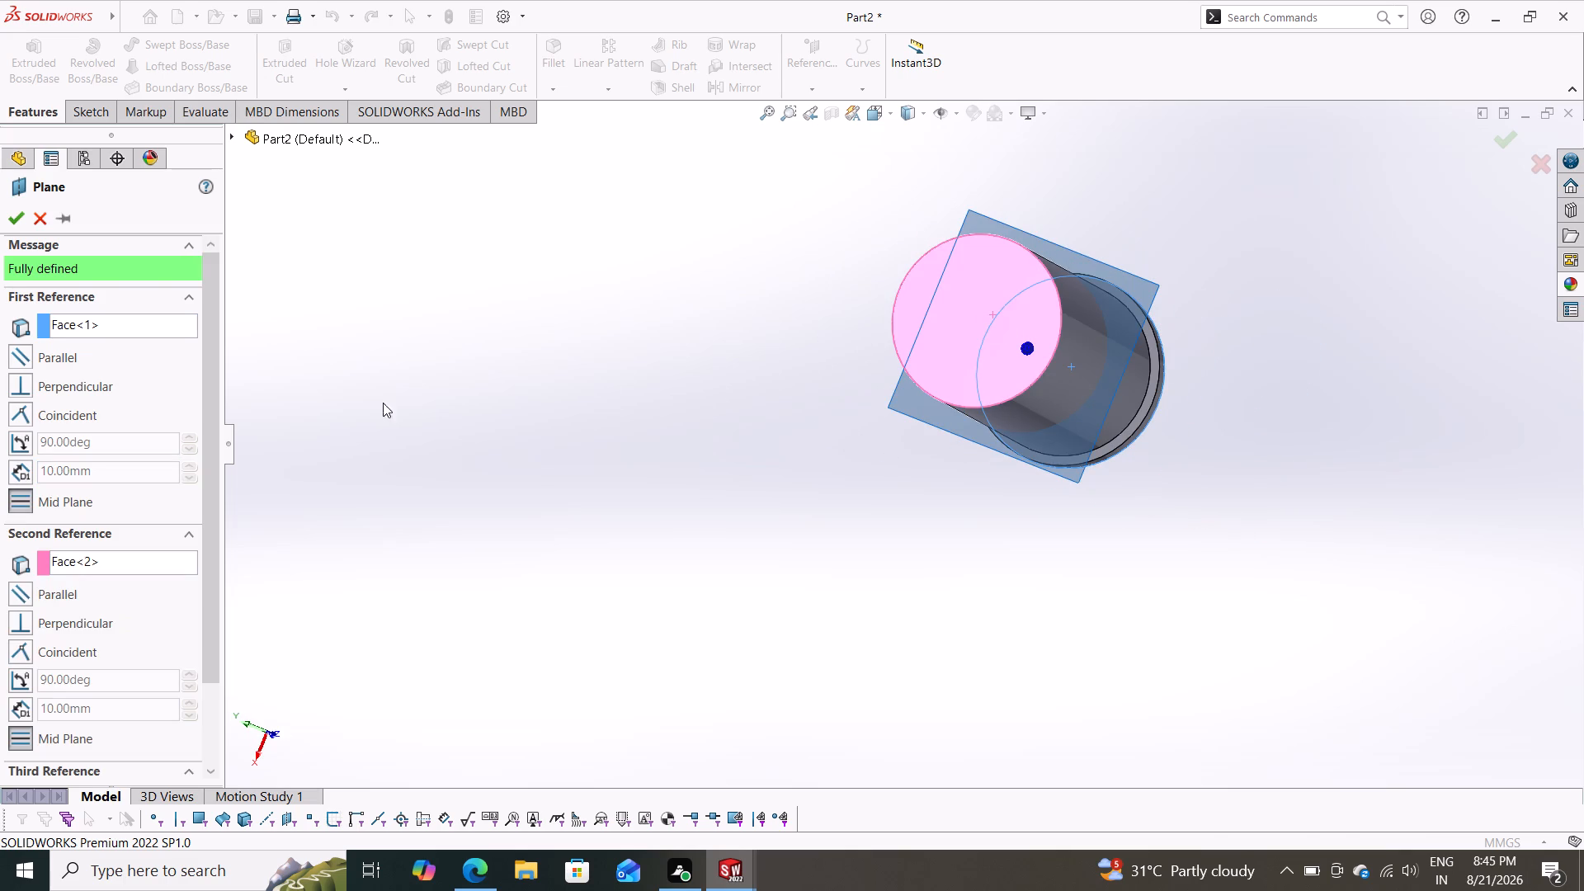
pyautogui.click(8, 218)
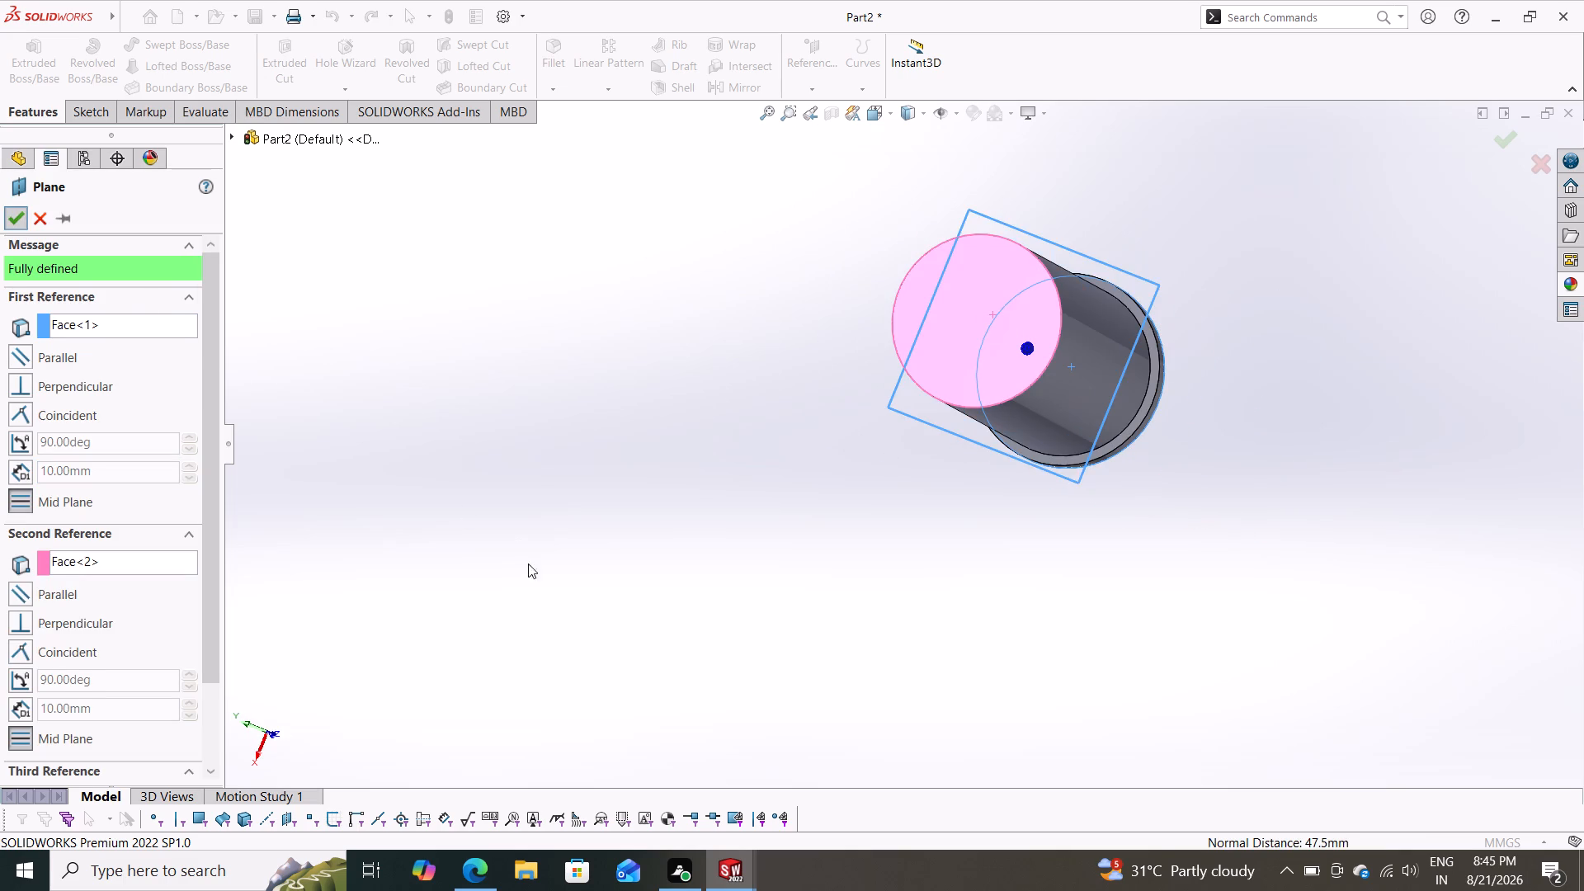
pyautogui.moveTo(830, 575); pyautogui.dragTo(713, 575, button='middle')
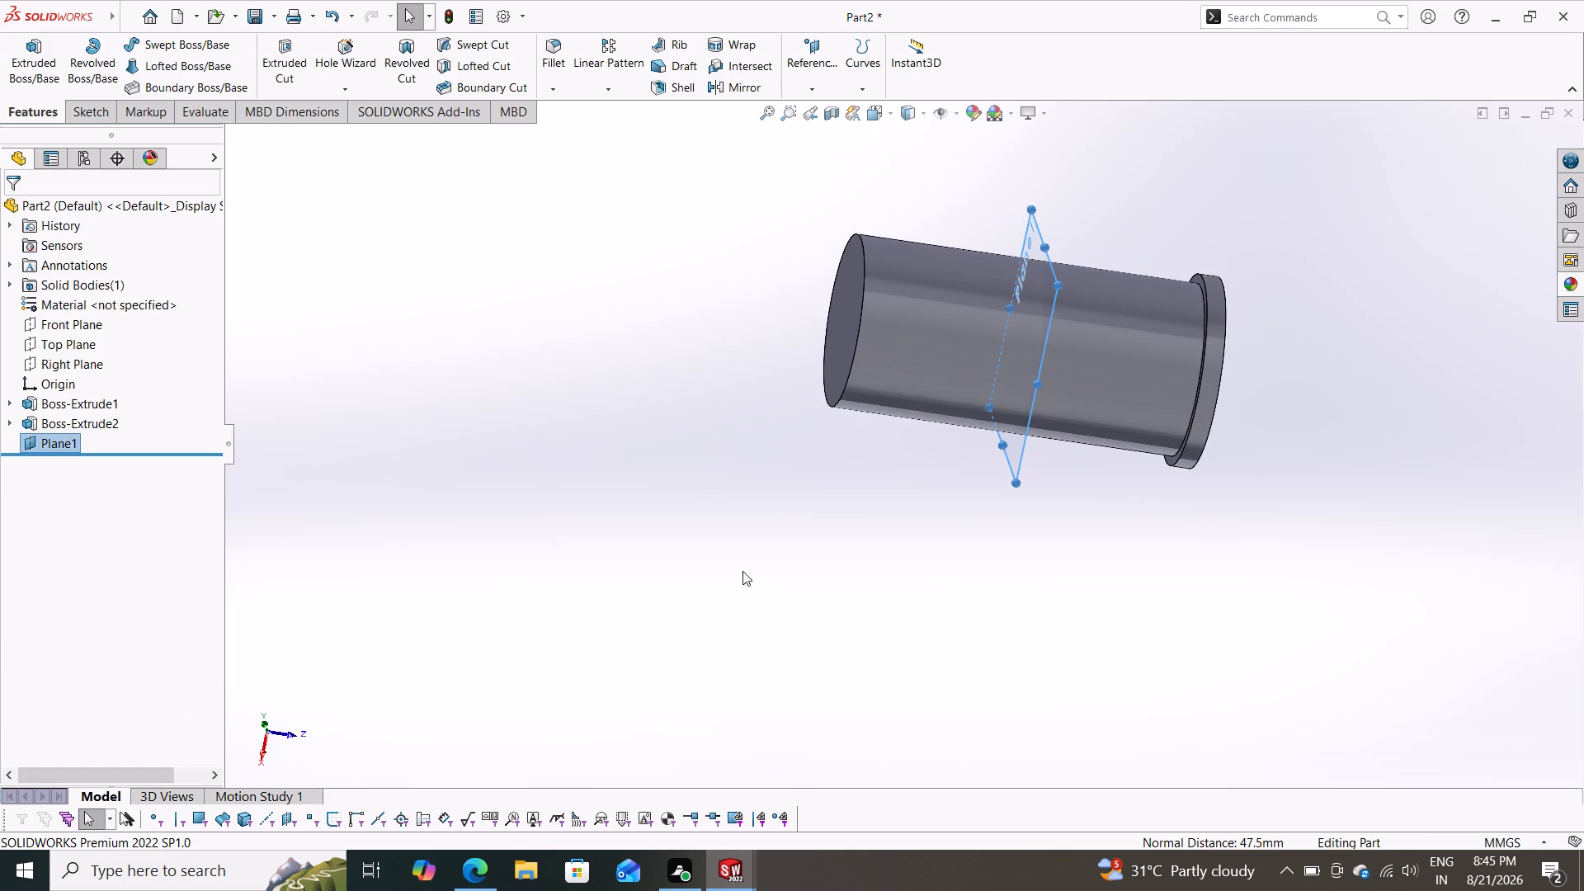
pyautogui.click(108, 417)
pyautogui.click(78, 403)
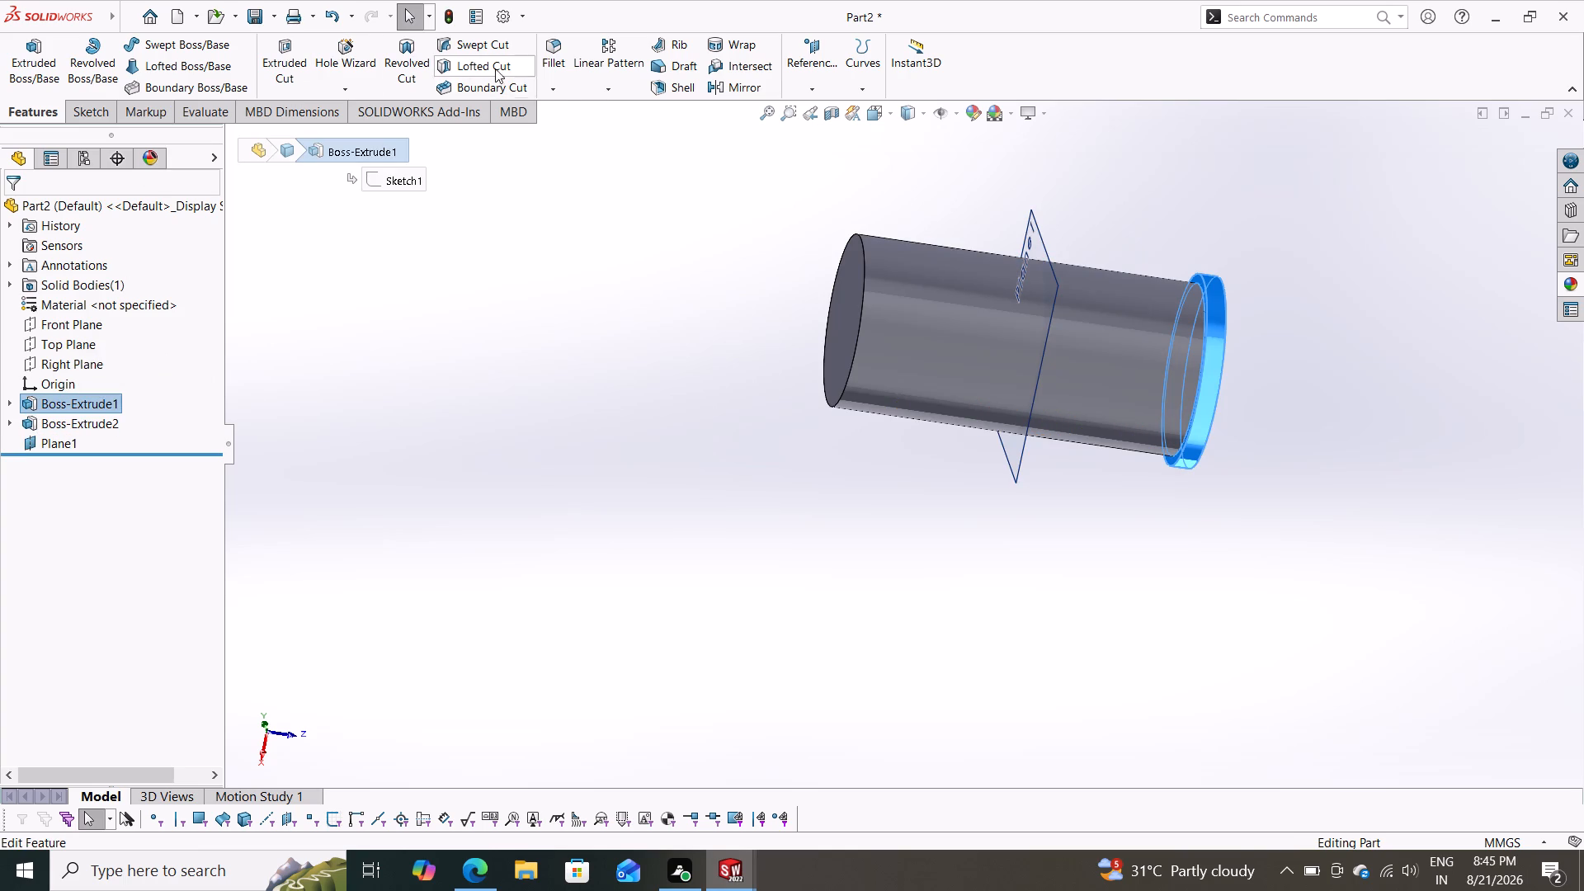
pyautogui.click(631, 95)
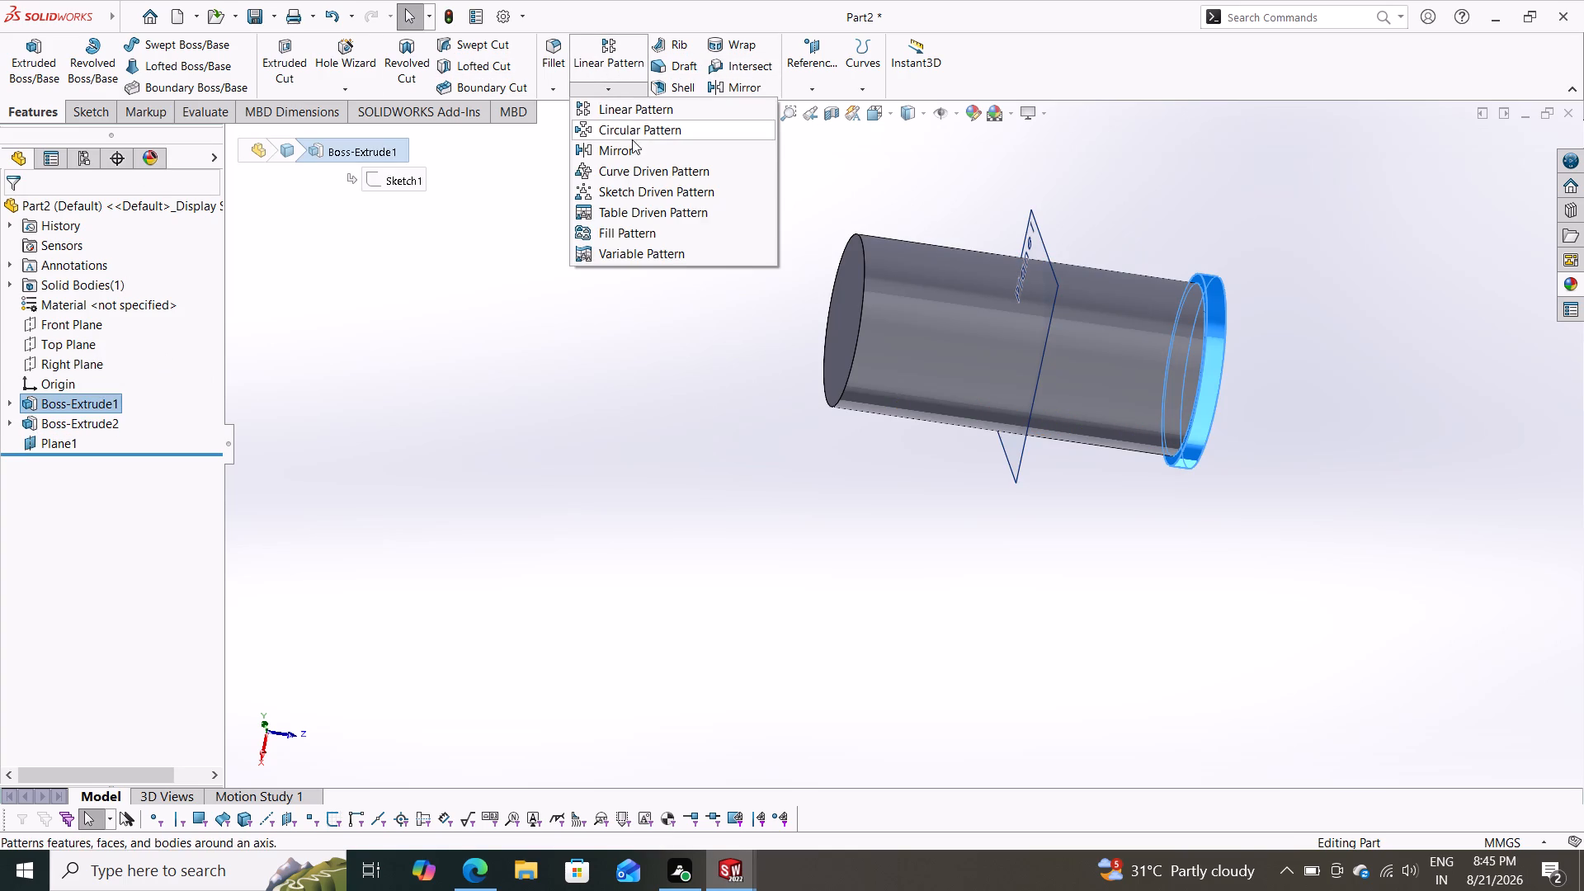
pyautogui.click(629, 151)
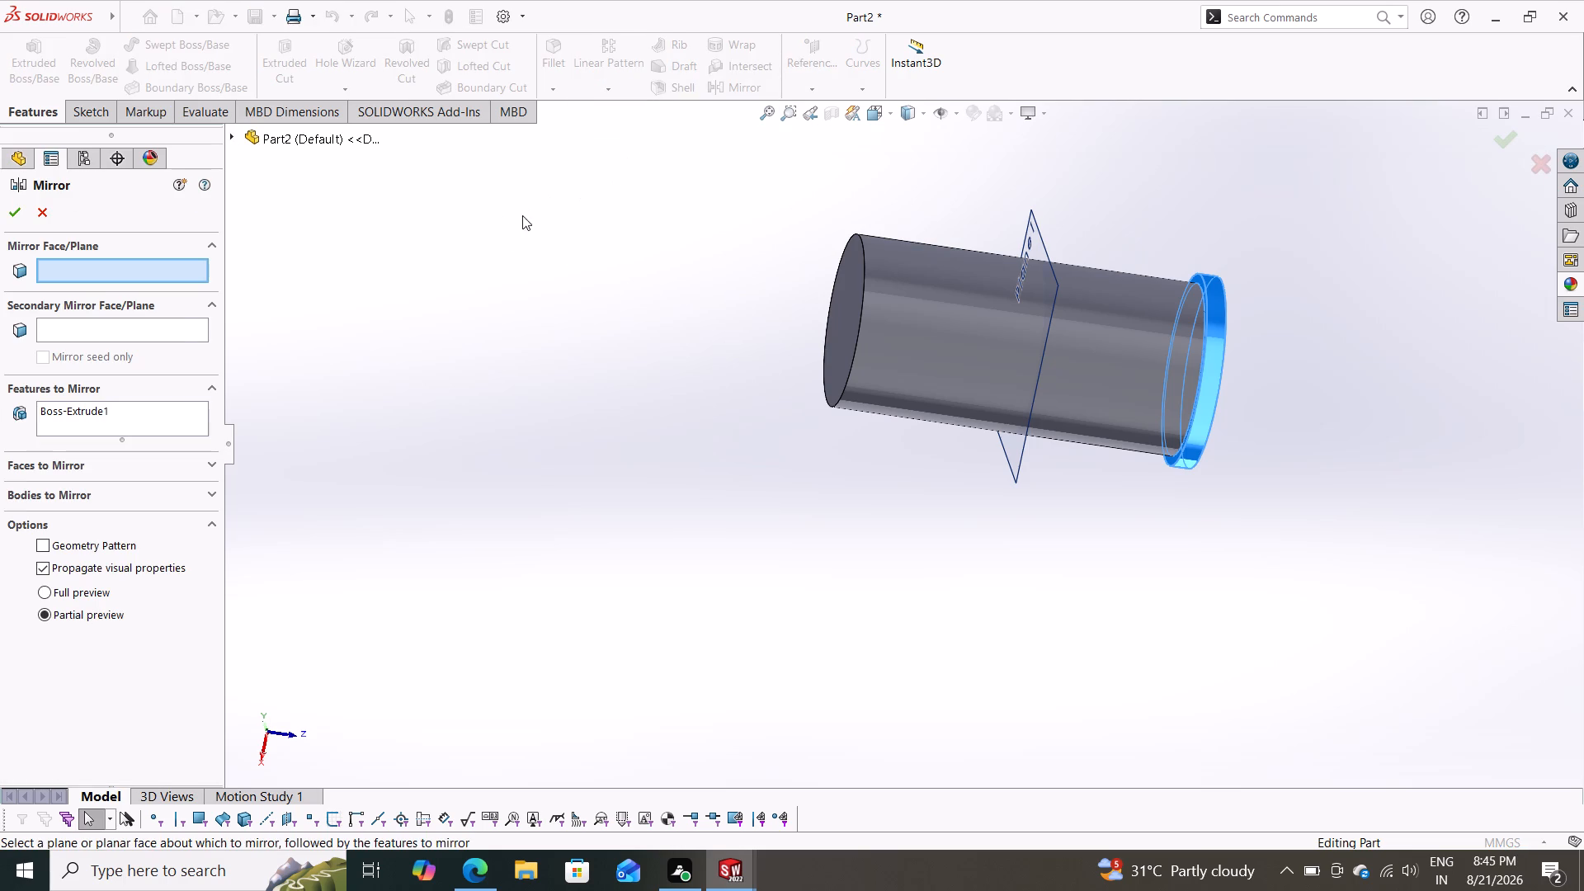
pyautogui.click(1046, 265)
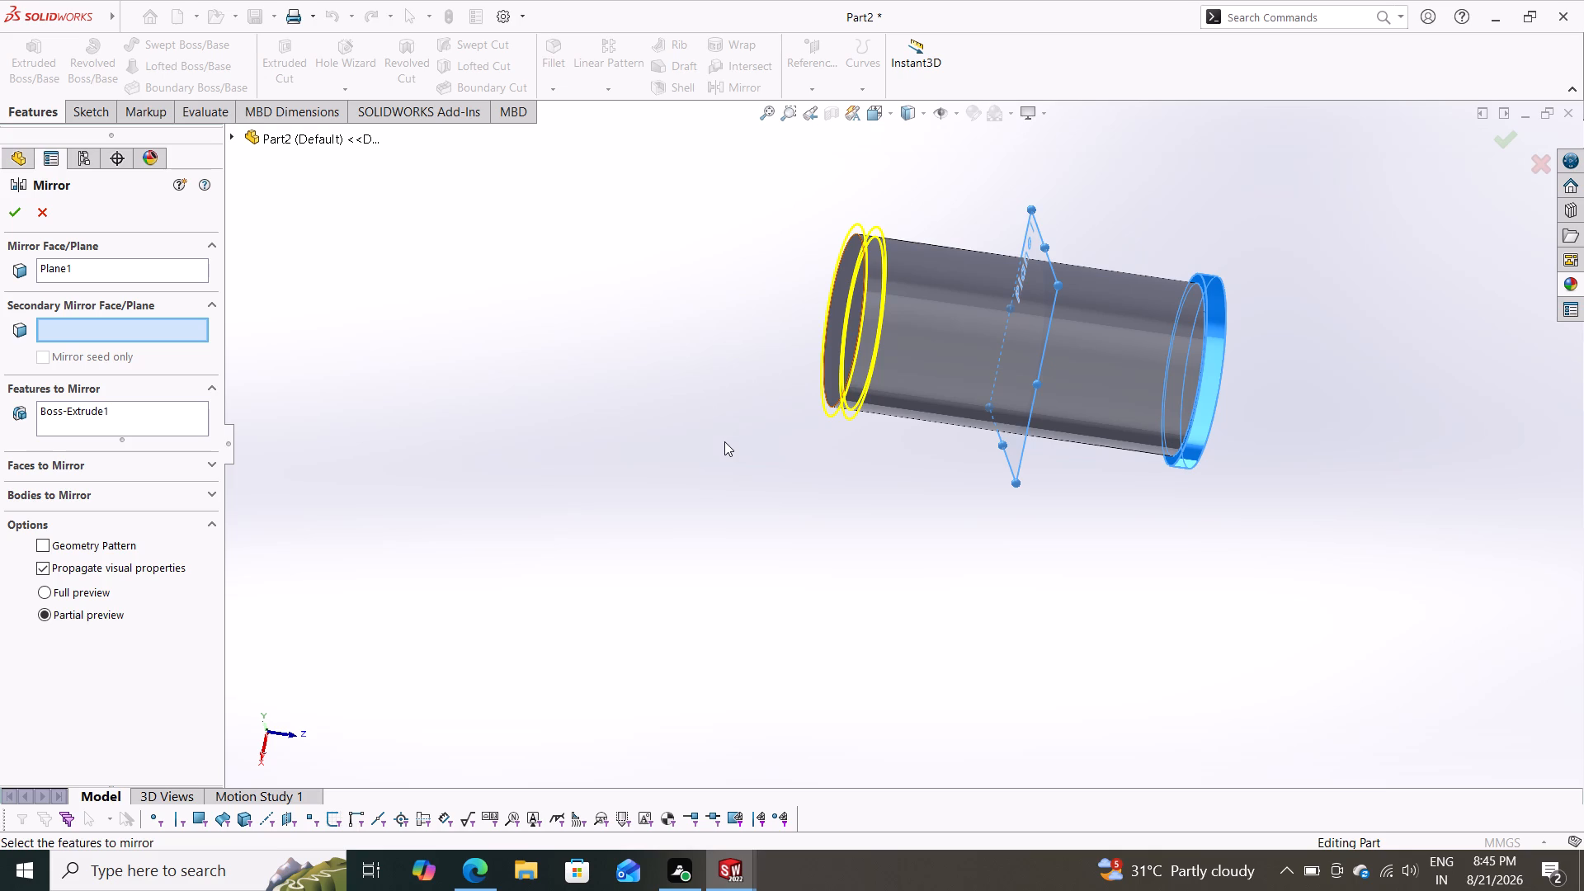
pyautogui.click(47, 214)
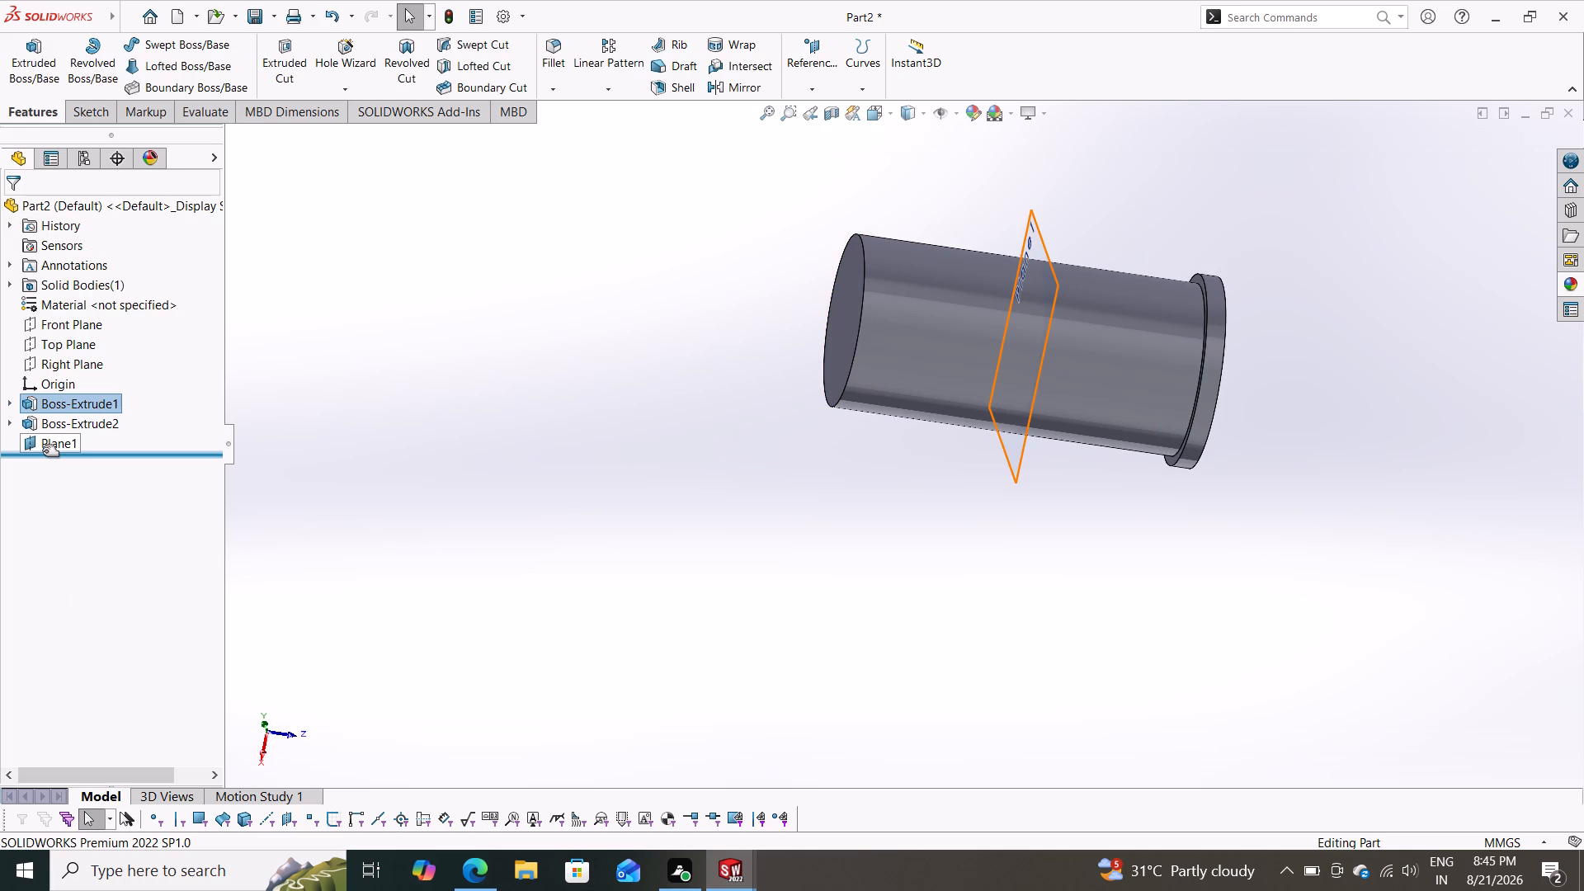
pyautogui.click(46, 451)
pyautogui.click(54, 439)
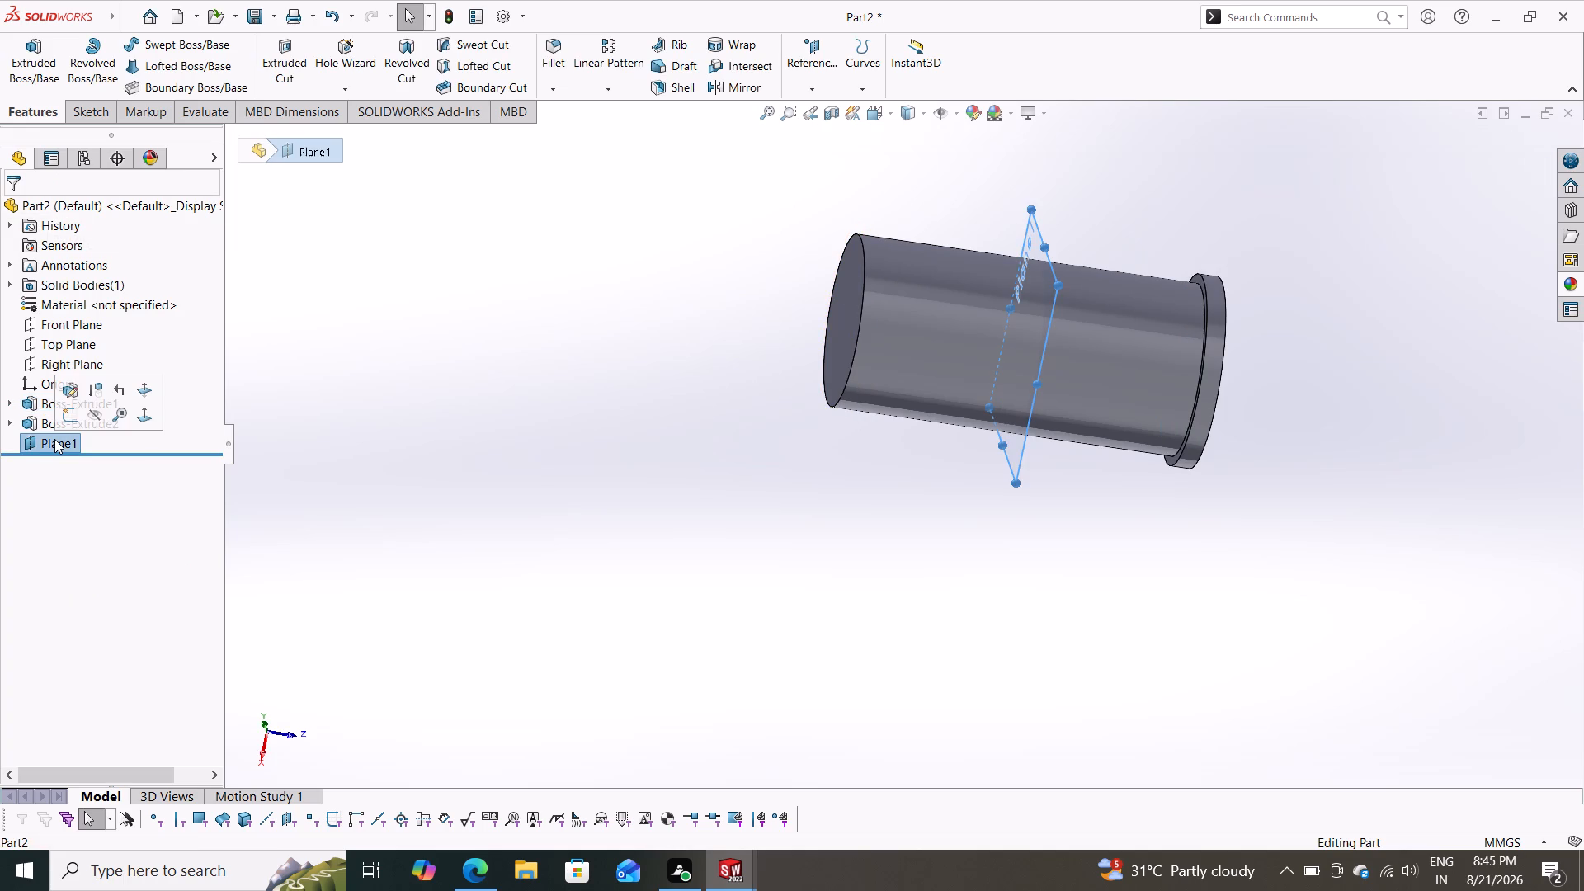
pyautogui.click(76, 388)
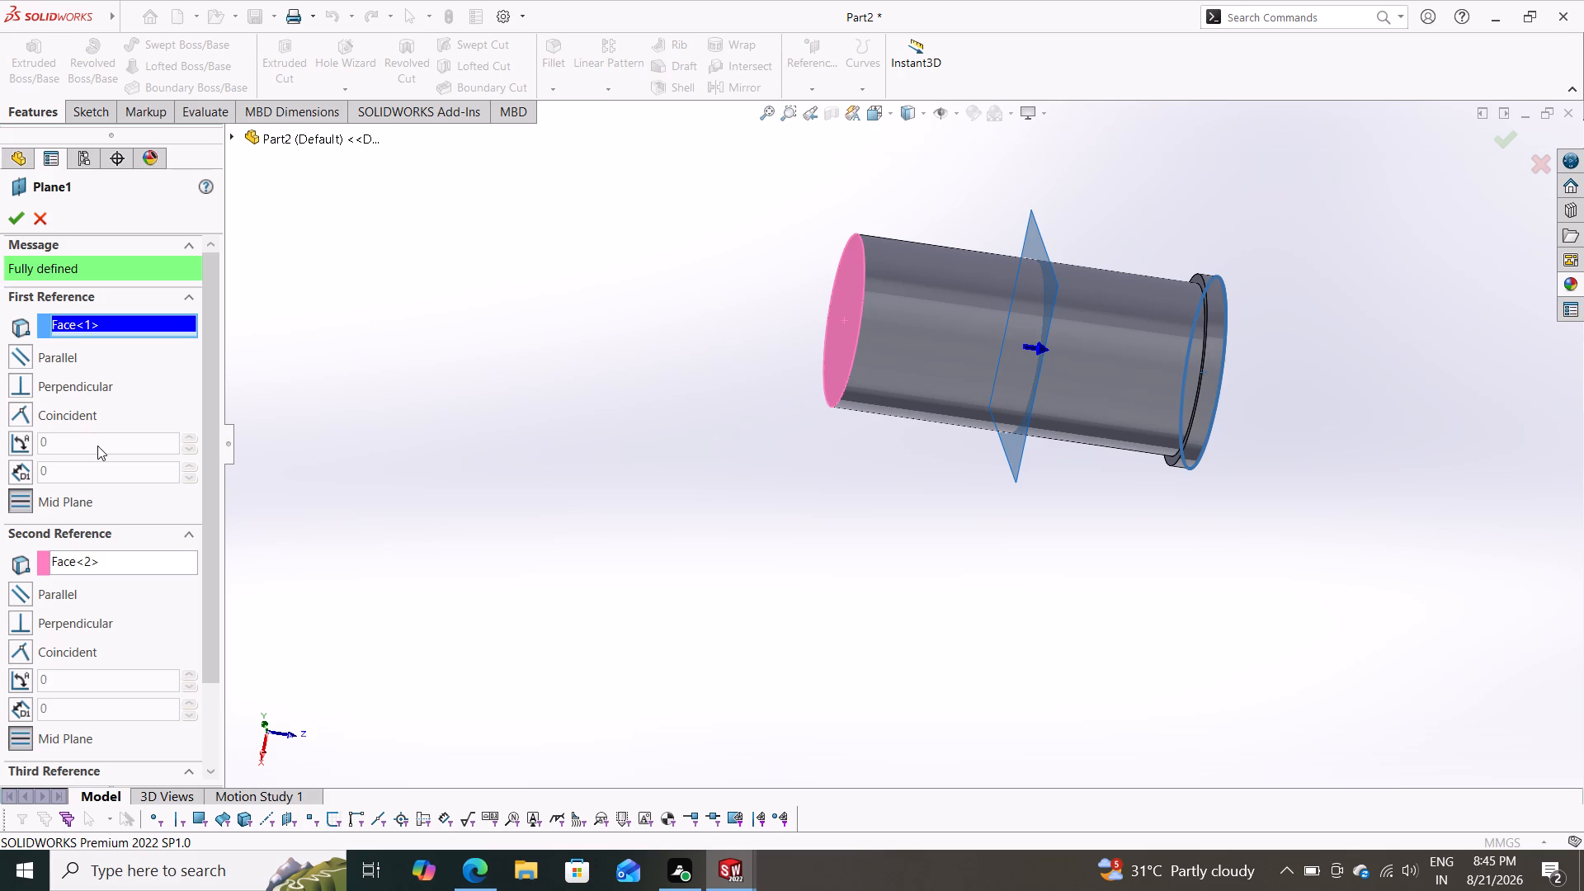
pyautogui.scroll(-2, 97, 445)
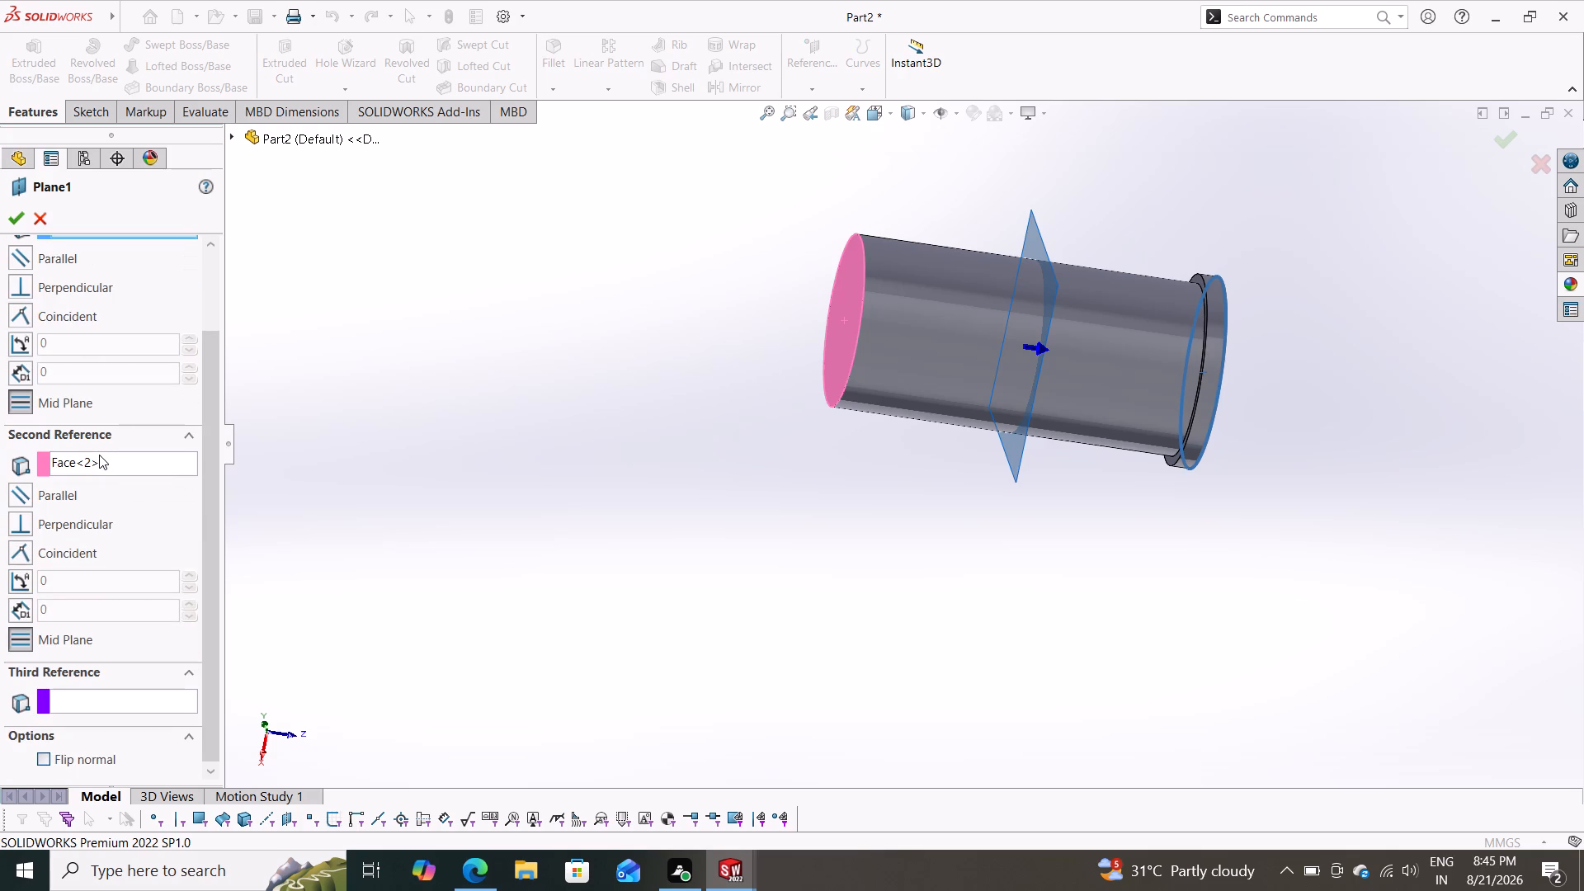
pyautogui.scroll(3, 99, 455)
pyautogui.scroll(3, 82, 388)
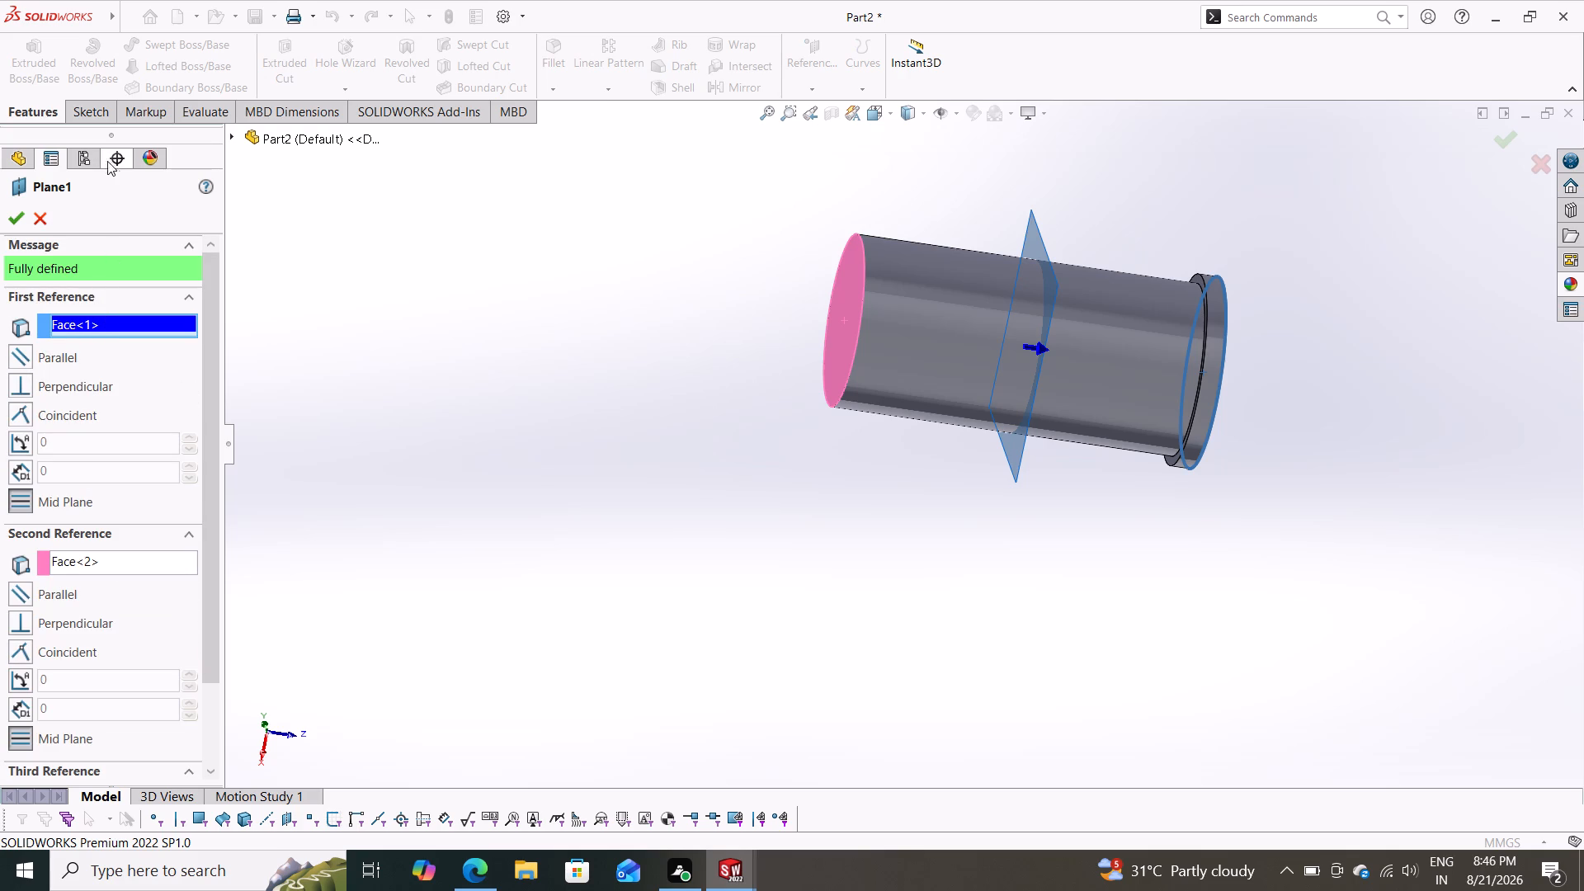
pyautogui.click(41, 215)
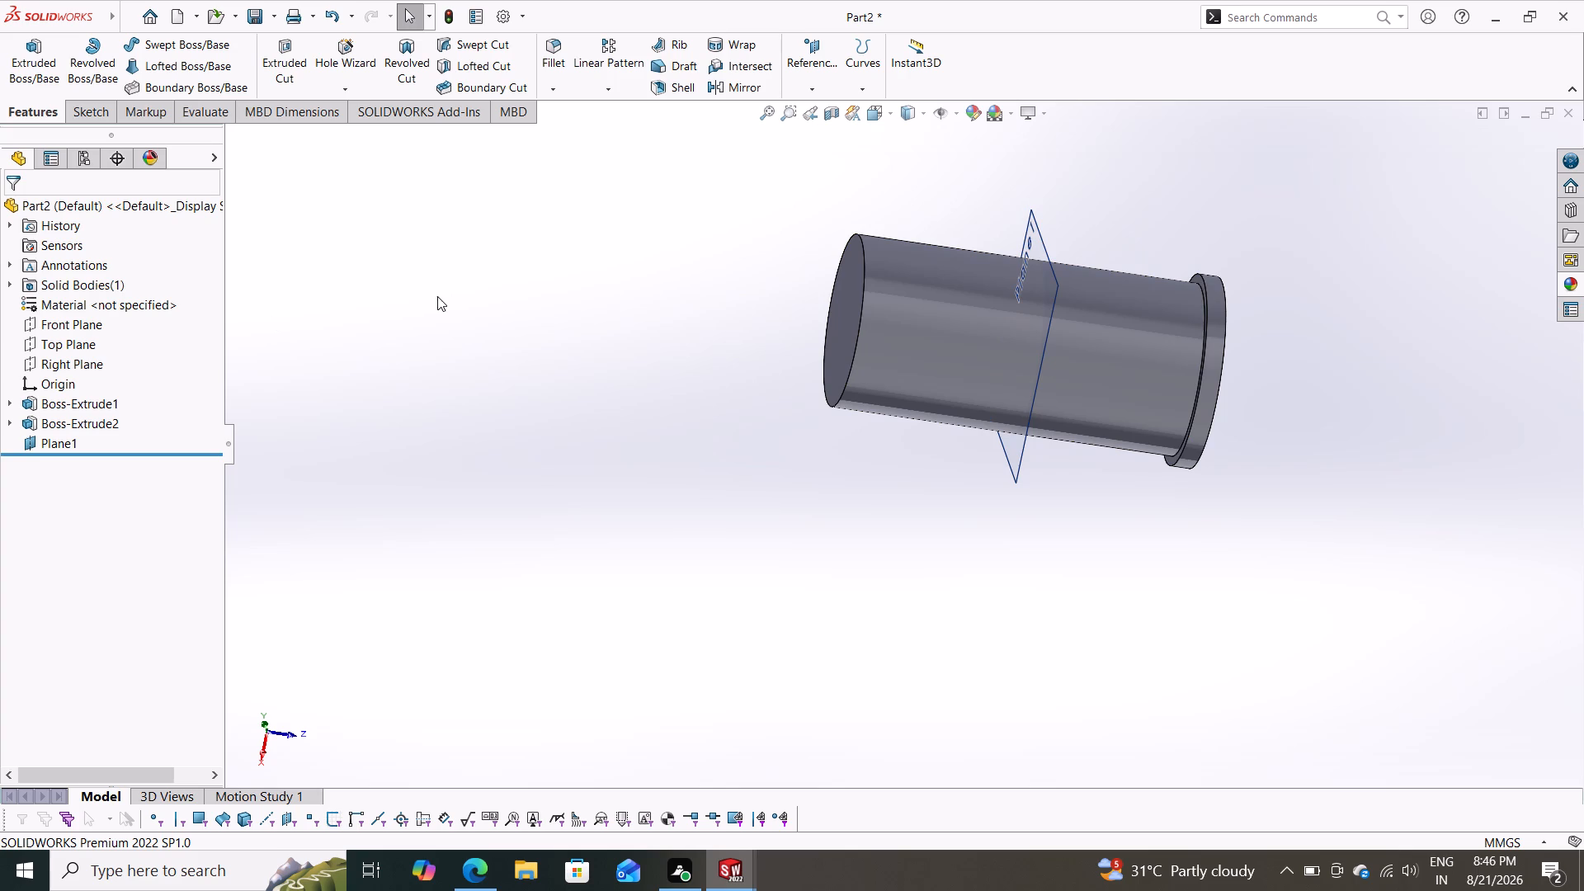
# Hide the mid reference plane, Plane1.
pyautogui.click(68, 444)
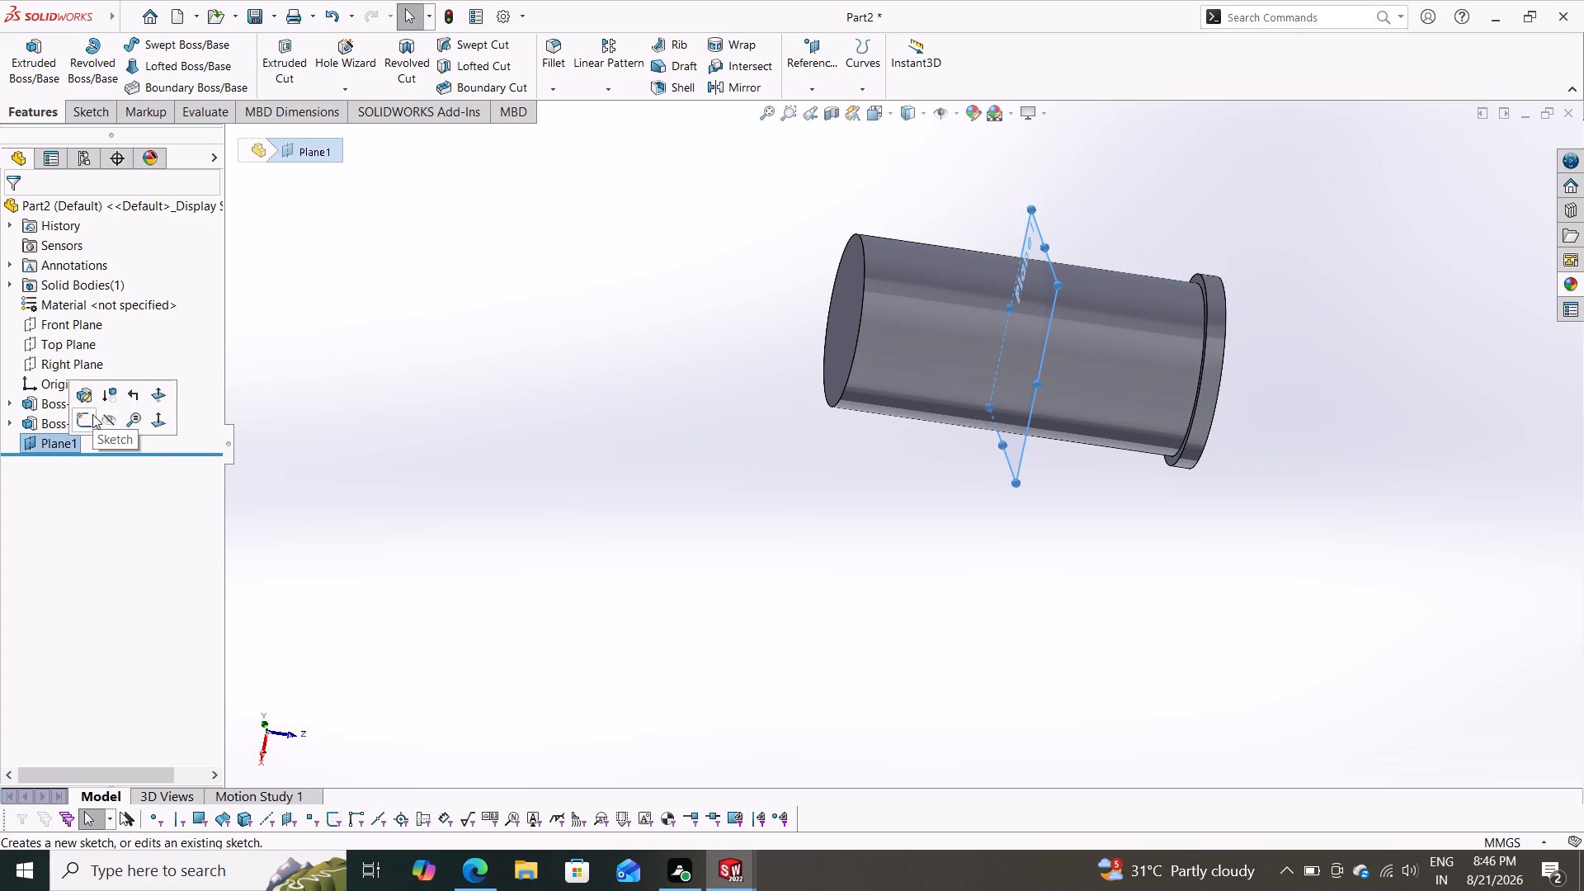
pyautogui.click(110, 418)
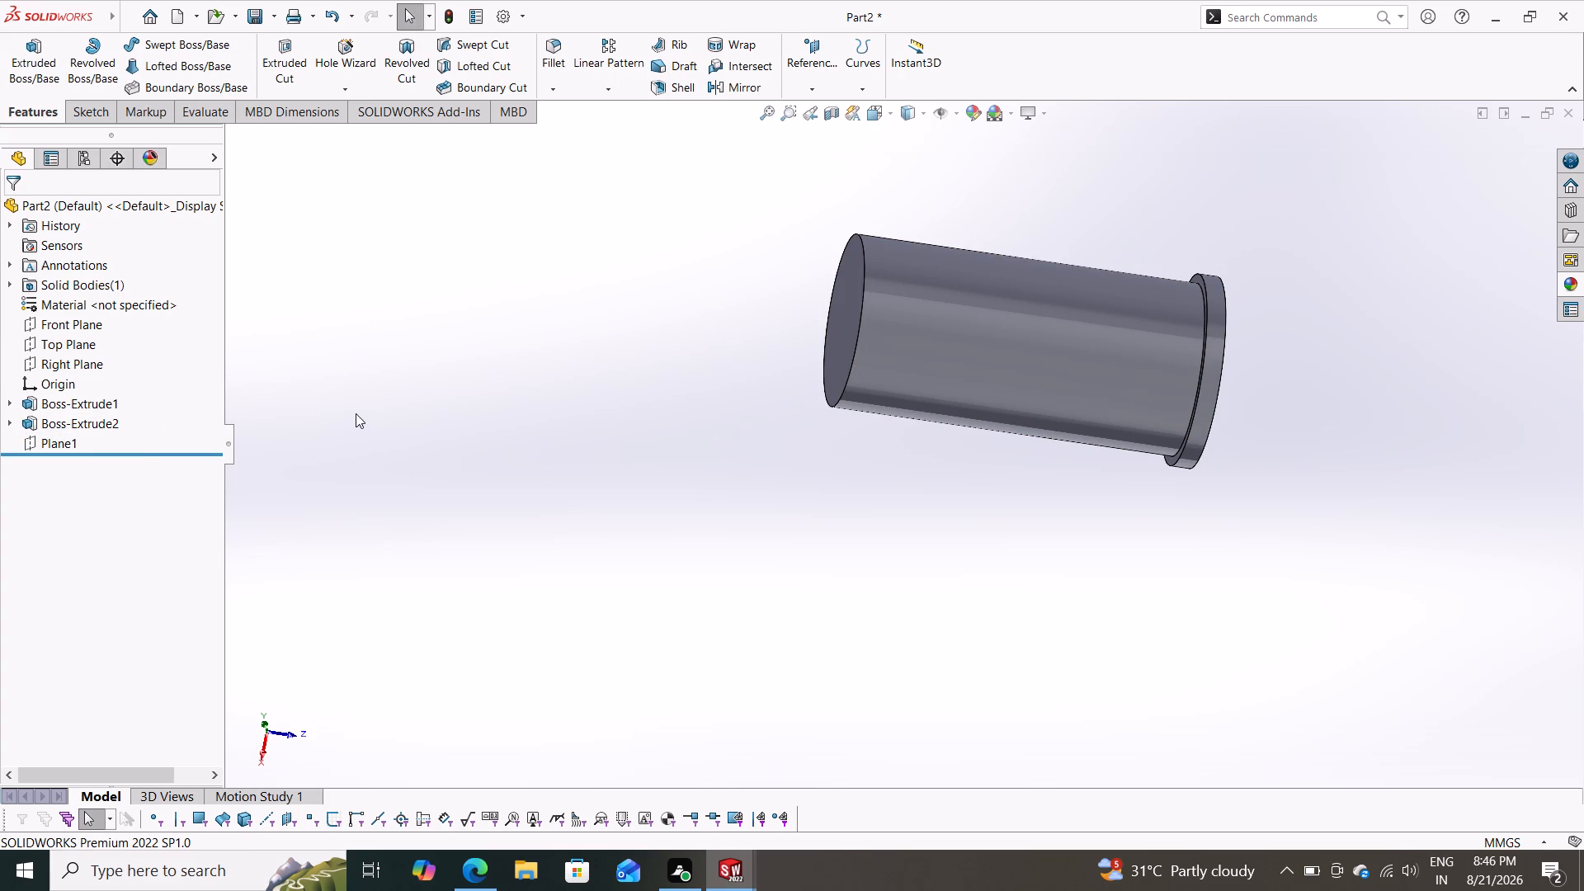
# Start a new sketch on the flat free end face of the cylindrical body.
pyautogui.moveTo(558, 413); pyautogui.dragTo(641, 455, button='middle')
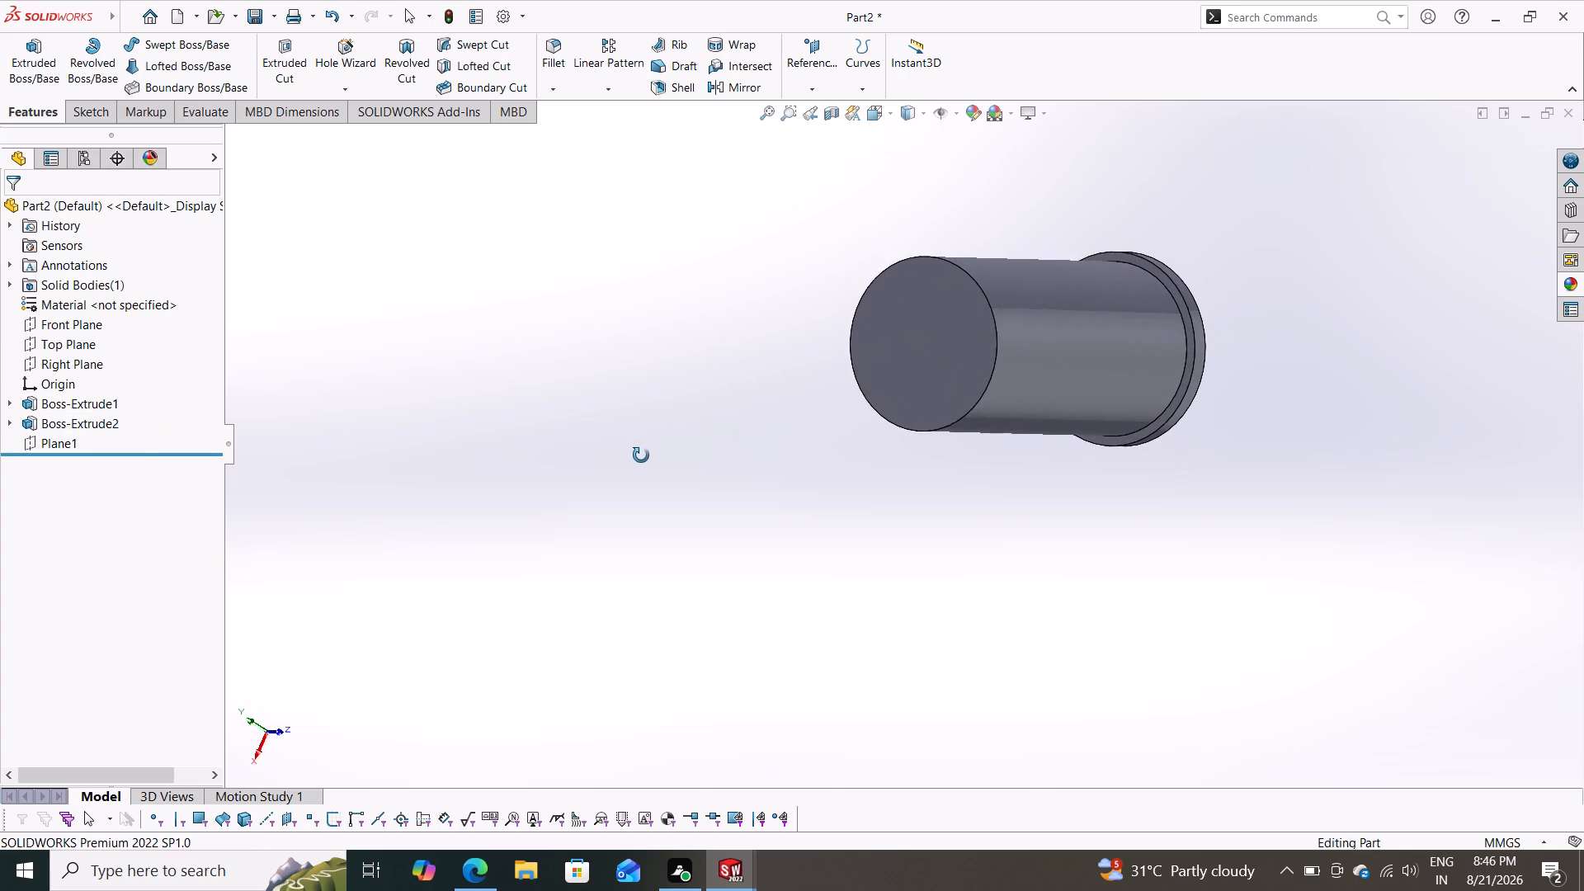
pyautogui.moveTo(641, 455); pyautogui.dragTo(645, 474, button='middle')
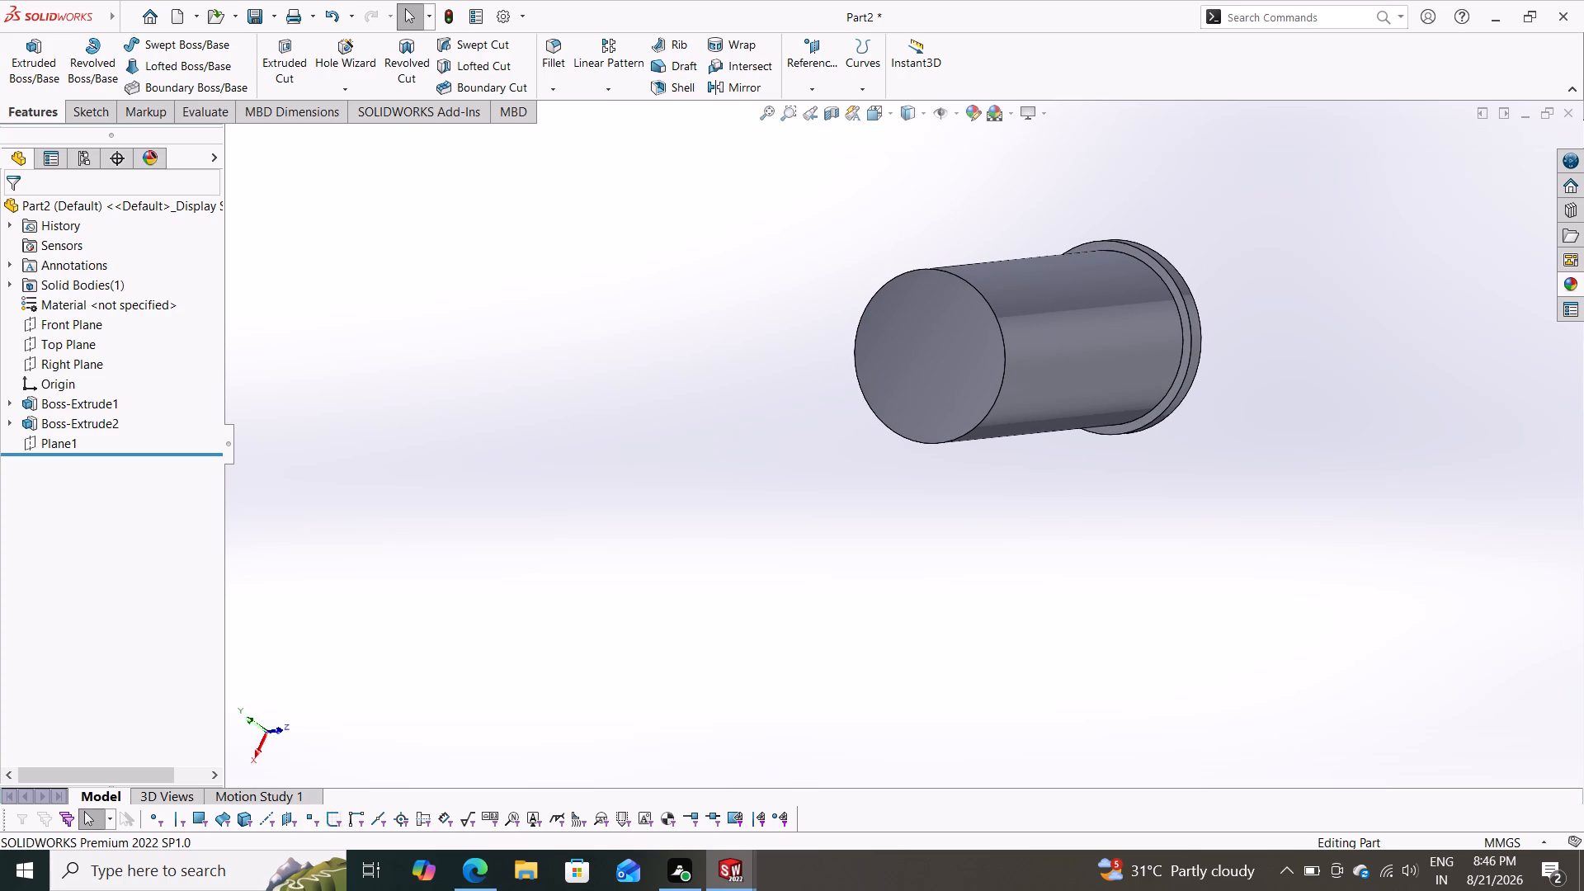
pyautogui.click(917, 366)
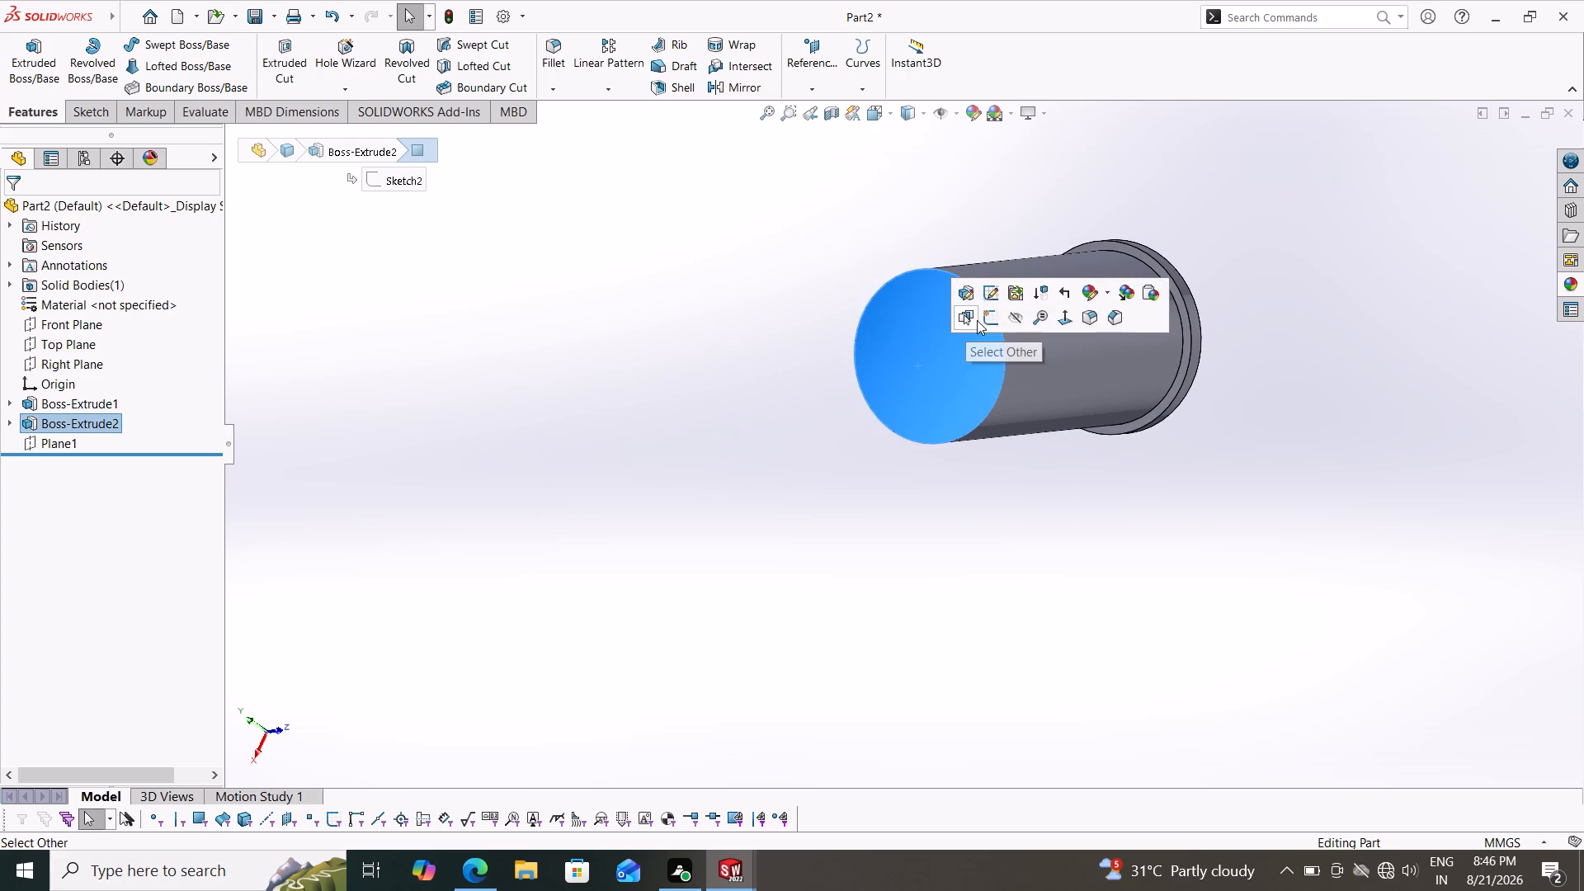
pyautogui.click(985, 319)
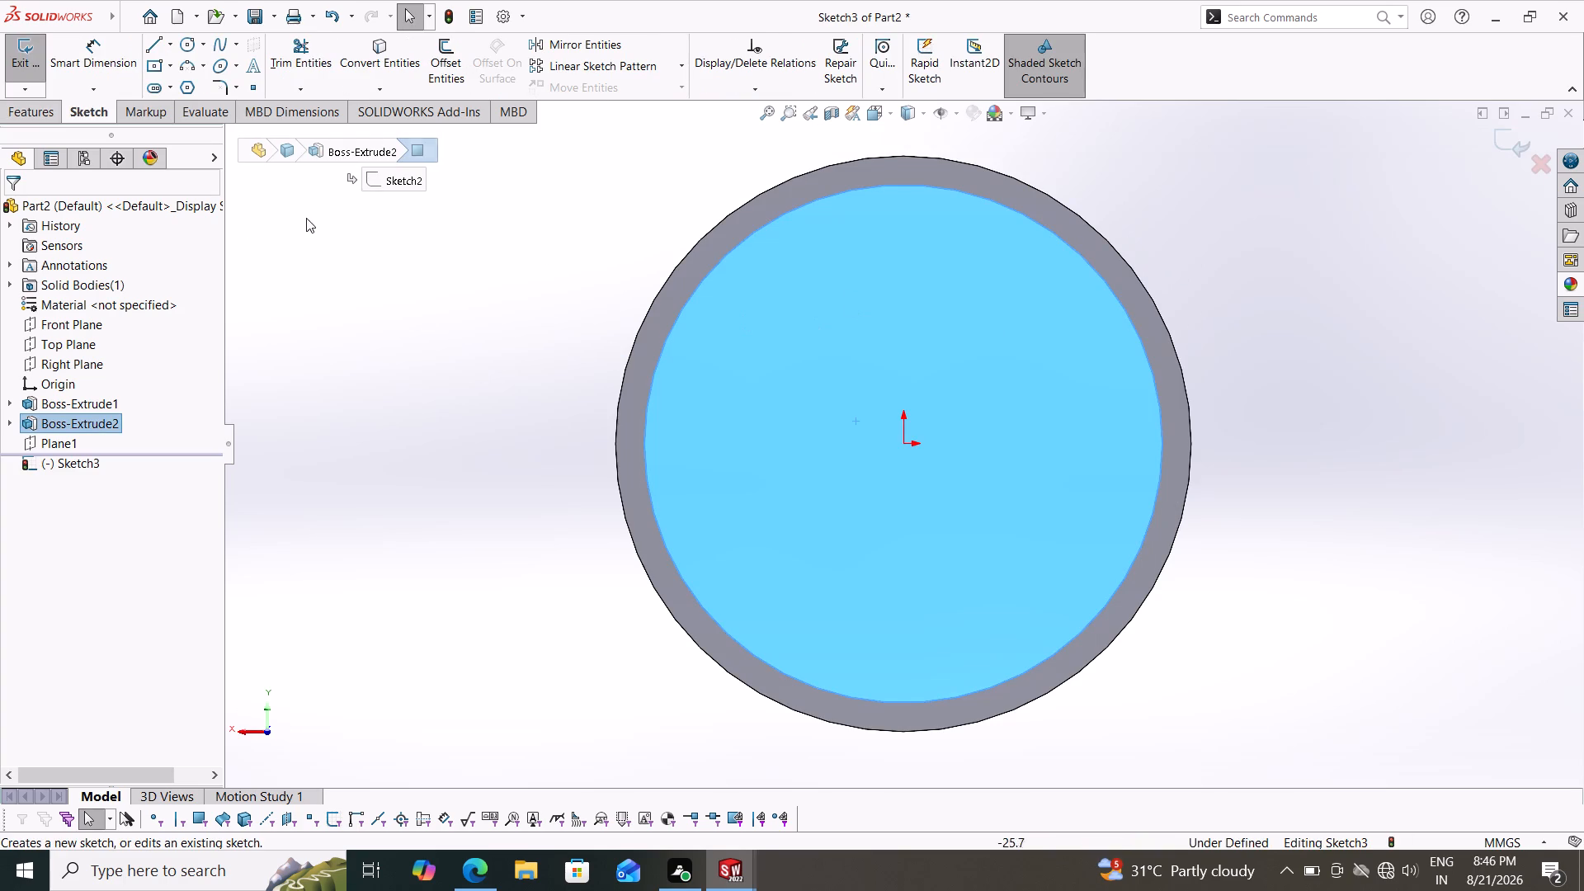
# Draw a circle about 34.3 mm in diameter on the cylinder's end face, centred on the origin.
pyautogui.click(195, 50)
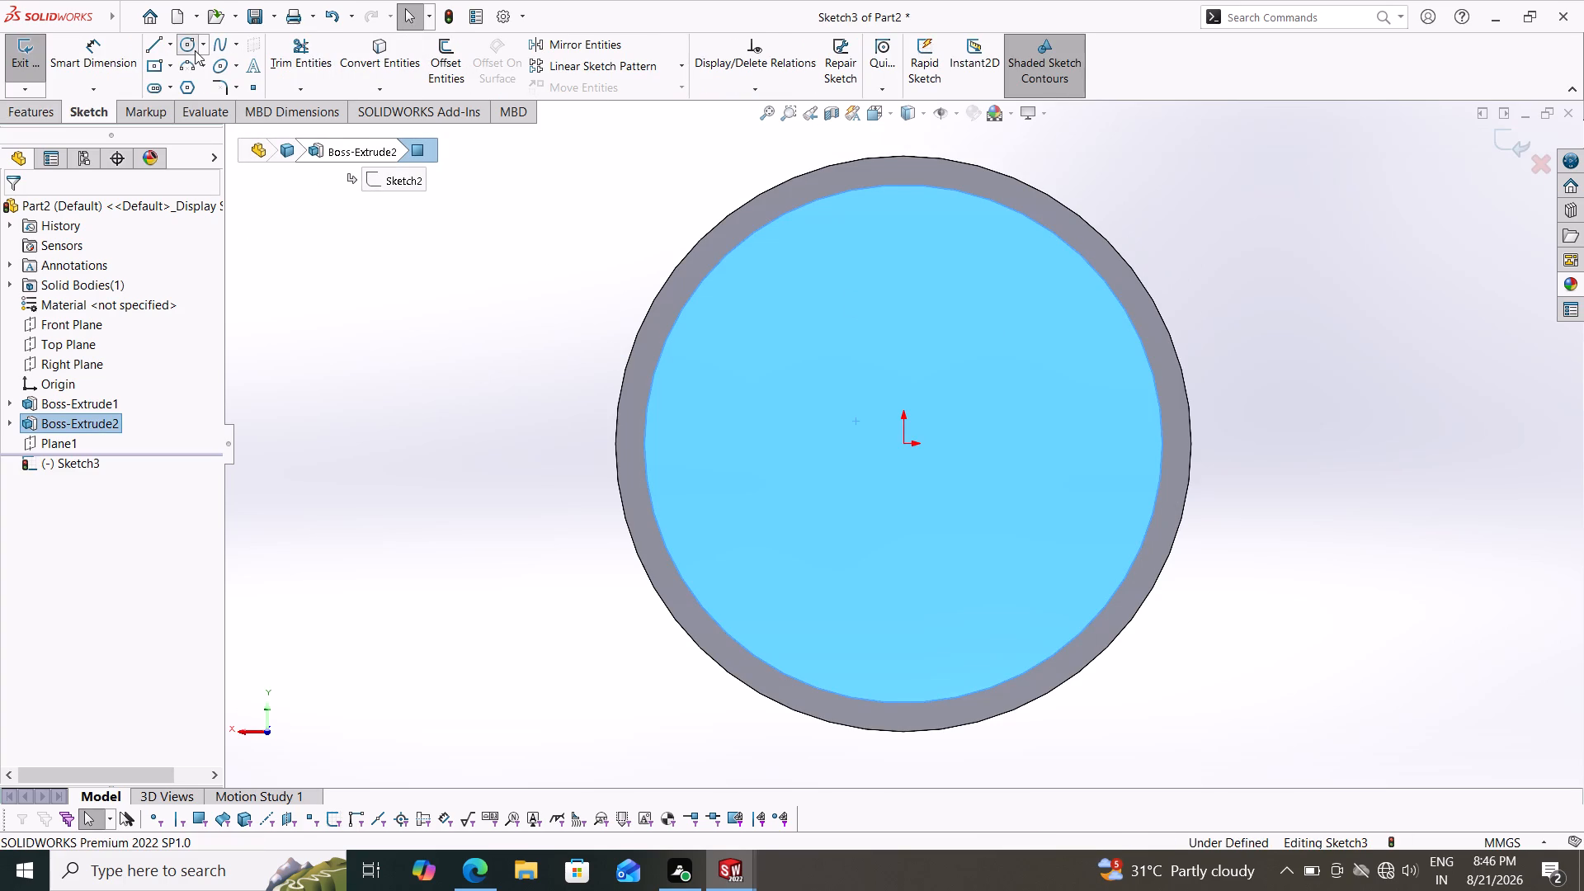
pyautogui.click(905, 441)
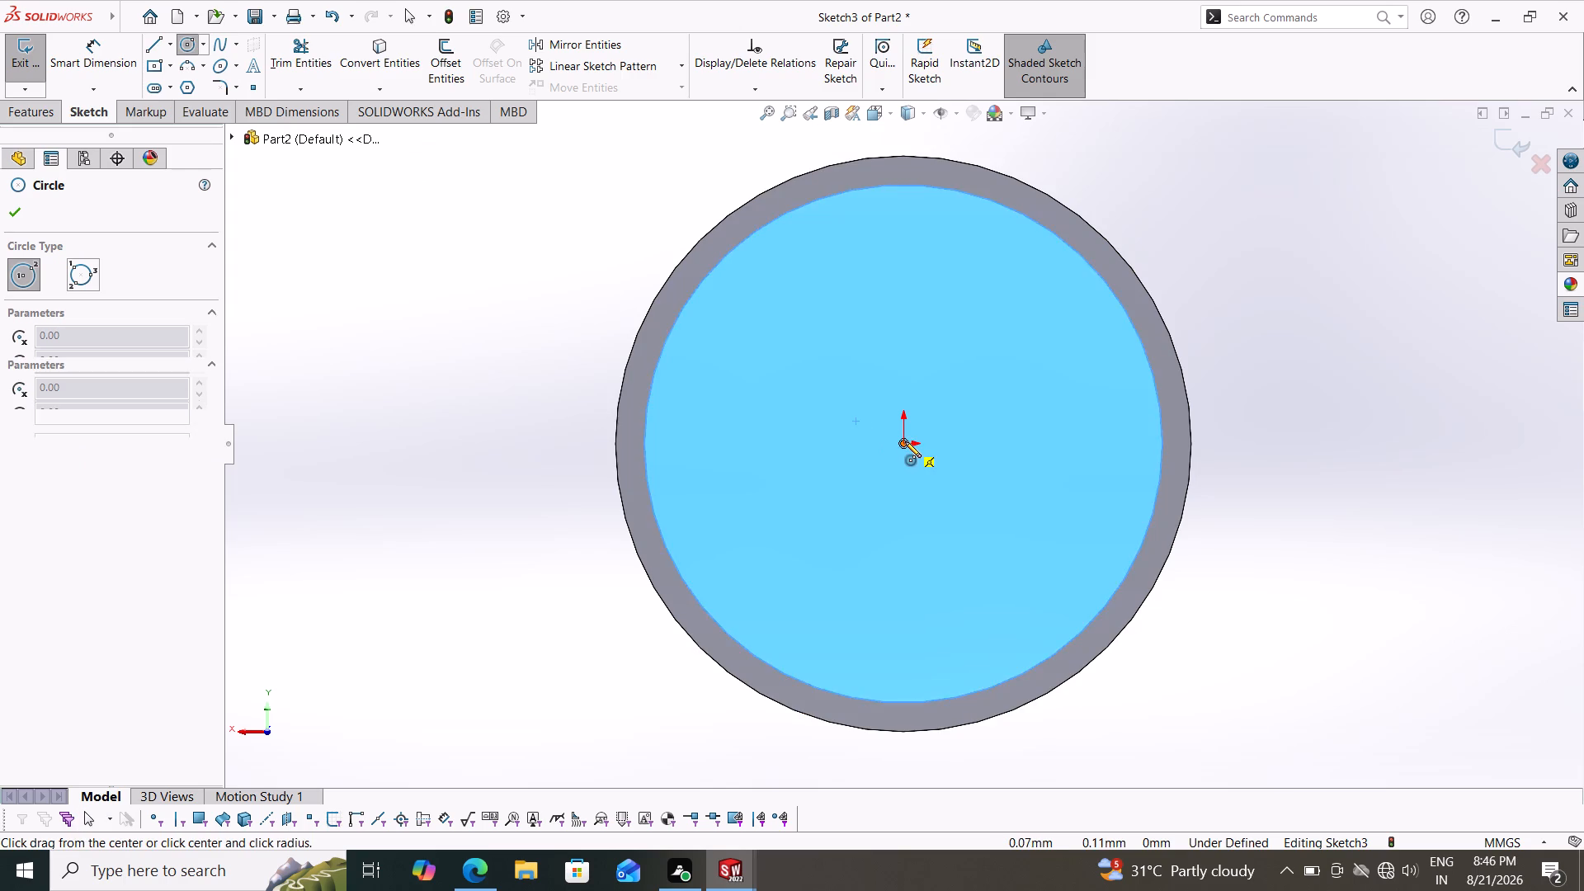
pyautogui.click(584, 676)
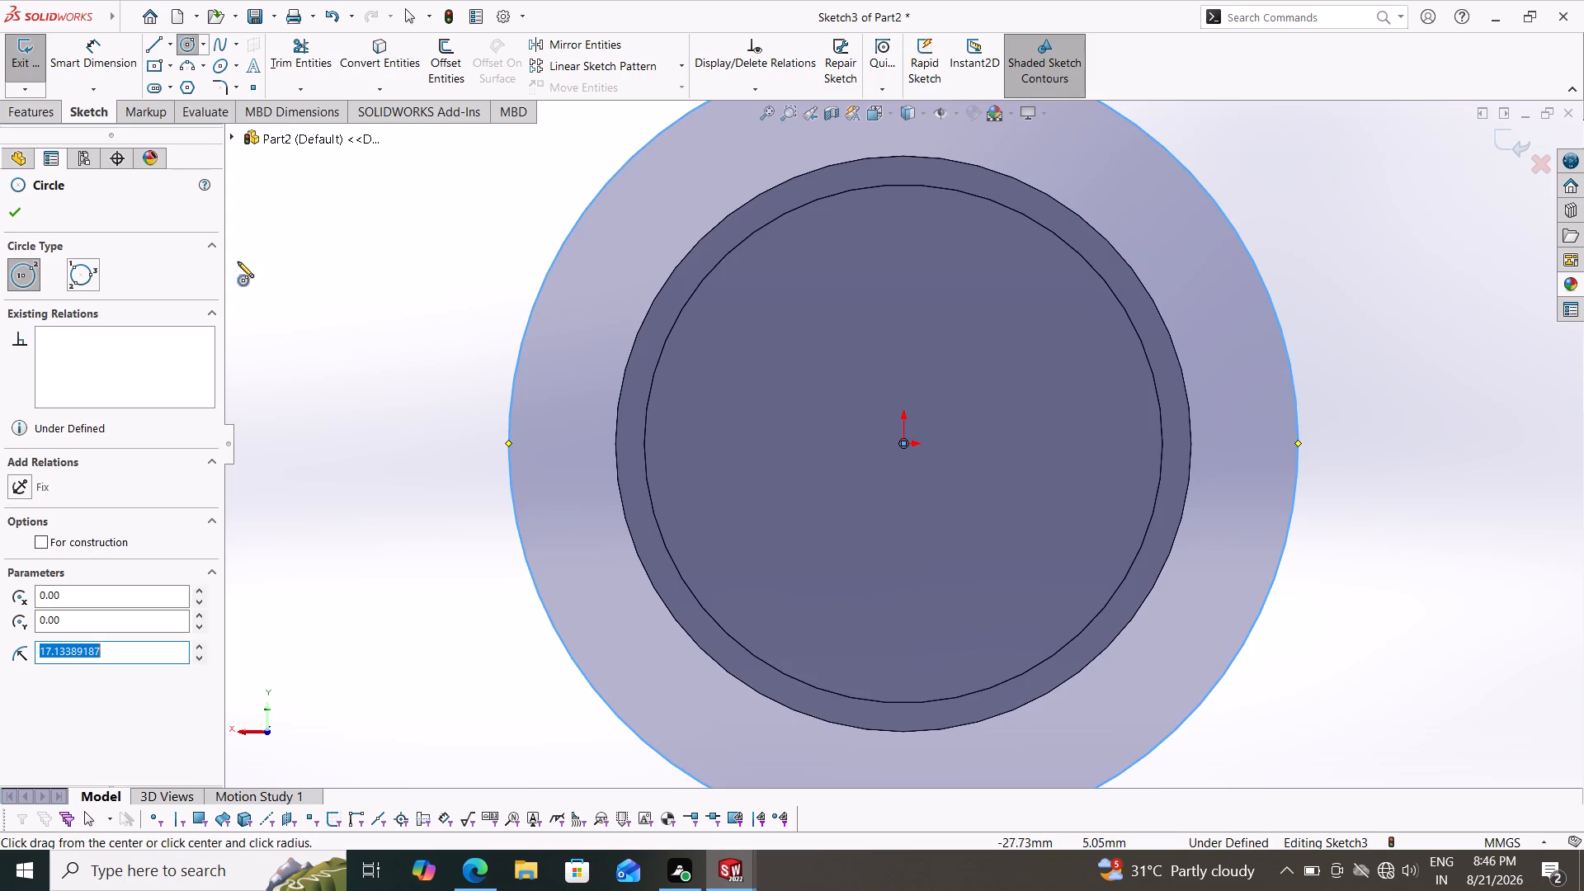
# Dimension the new circle's diameter with Smart Dimension and set it to 25 mm.
pyautogui.click(131, 68)
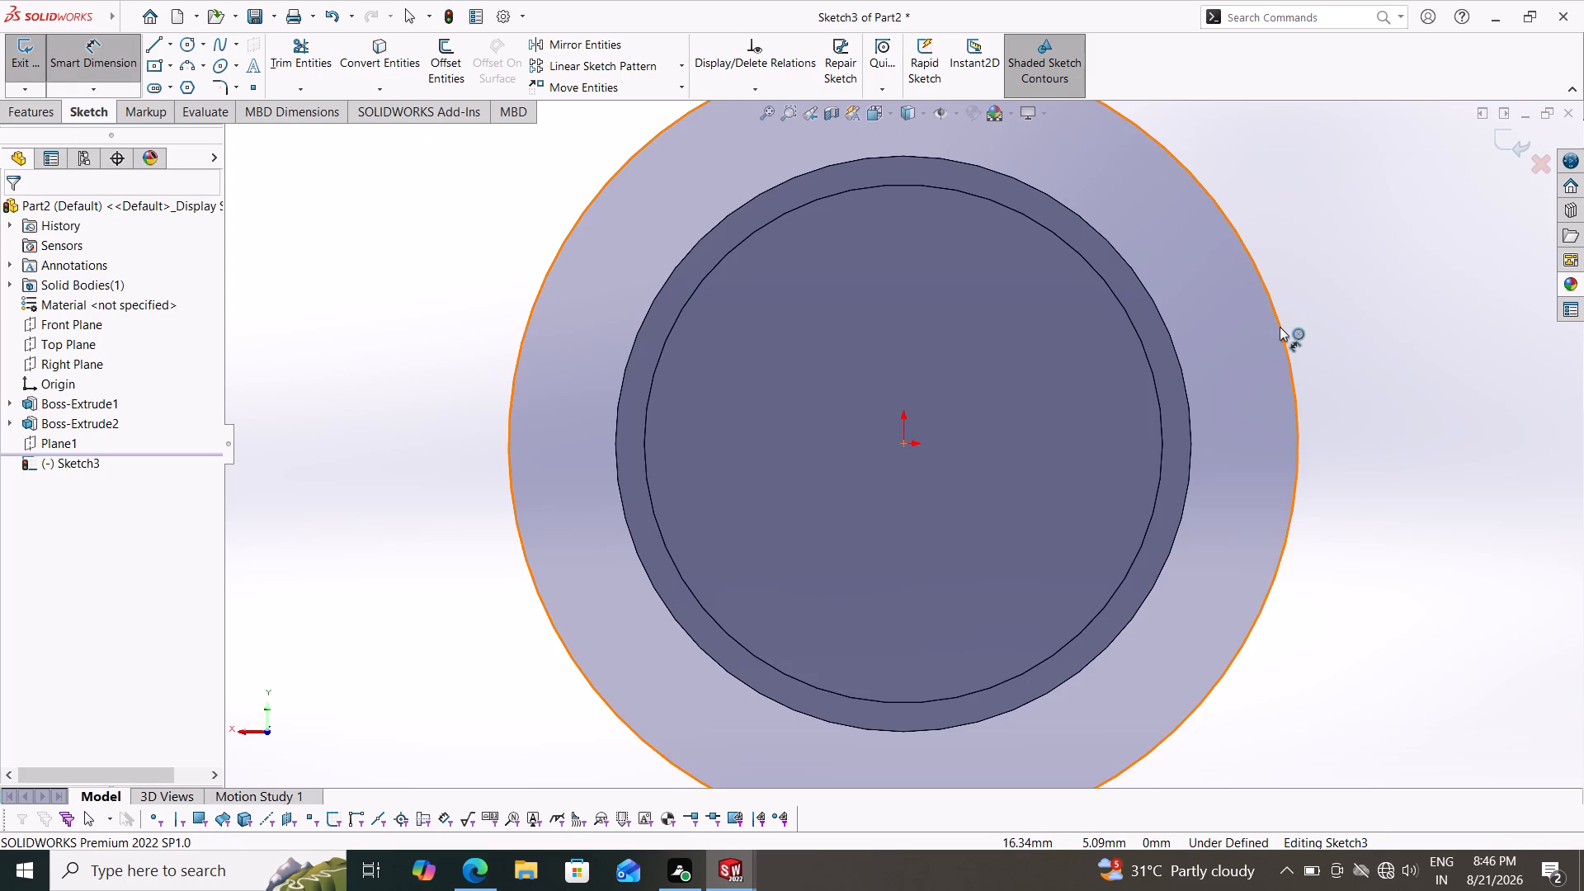
pyautogui.click(1280, 327)
pyautogui.click(1376, 414)
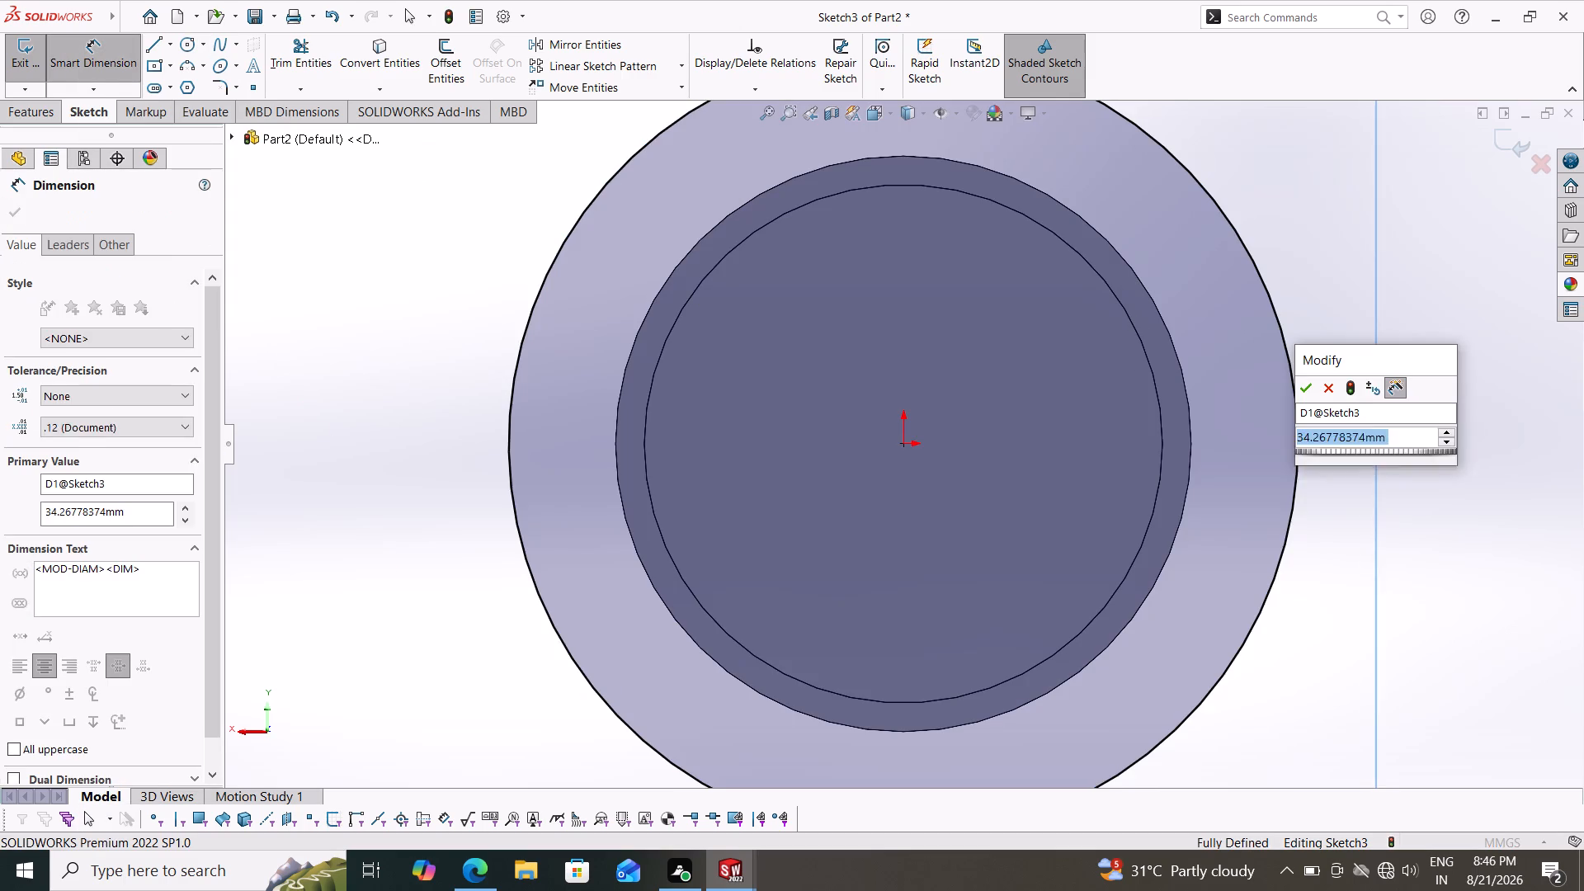
pyautogui.write('25')
pyautogui.press('Return')
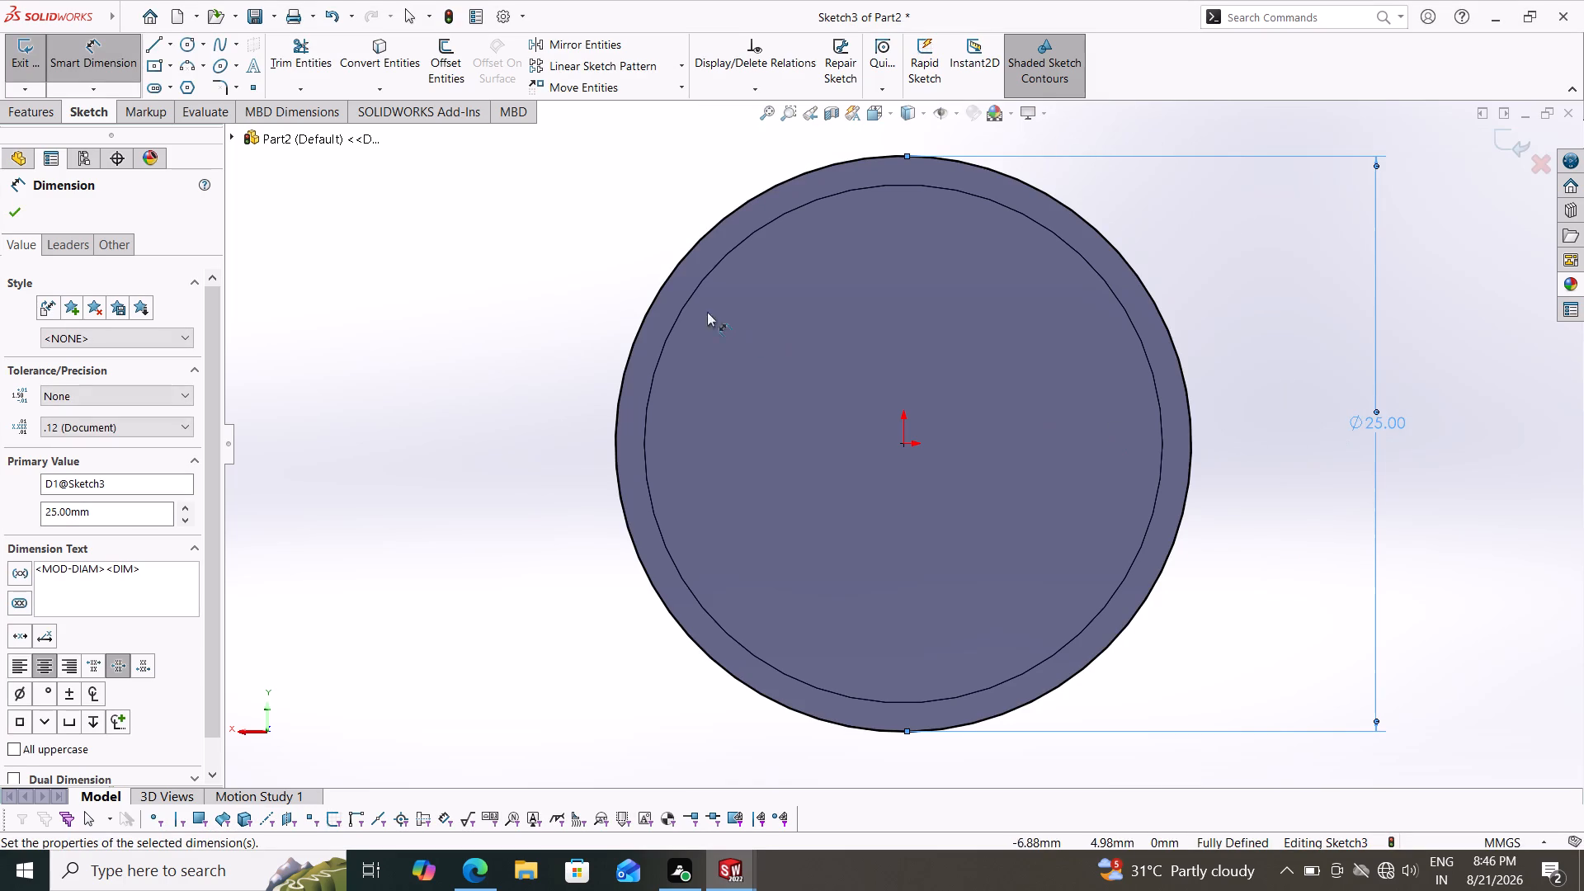
pyautogui.click(8, 208)
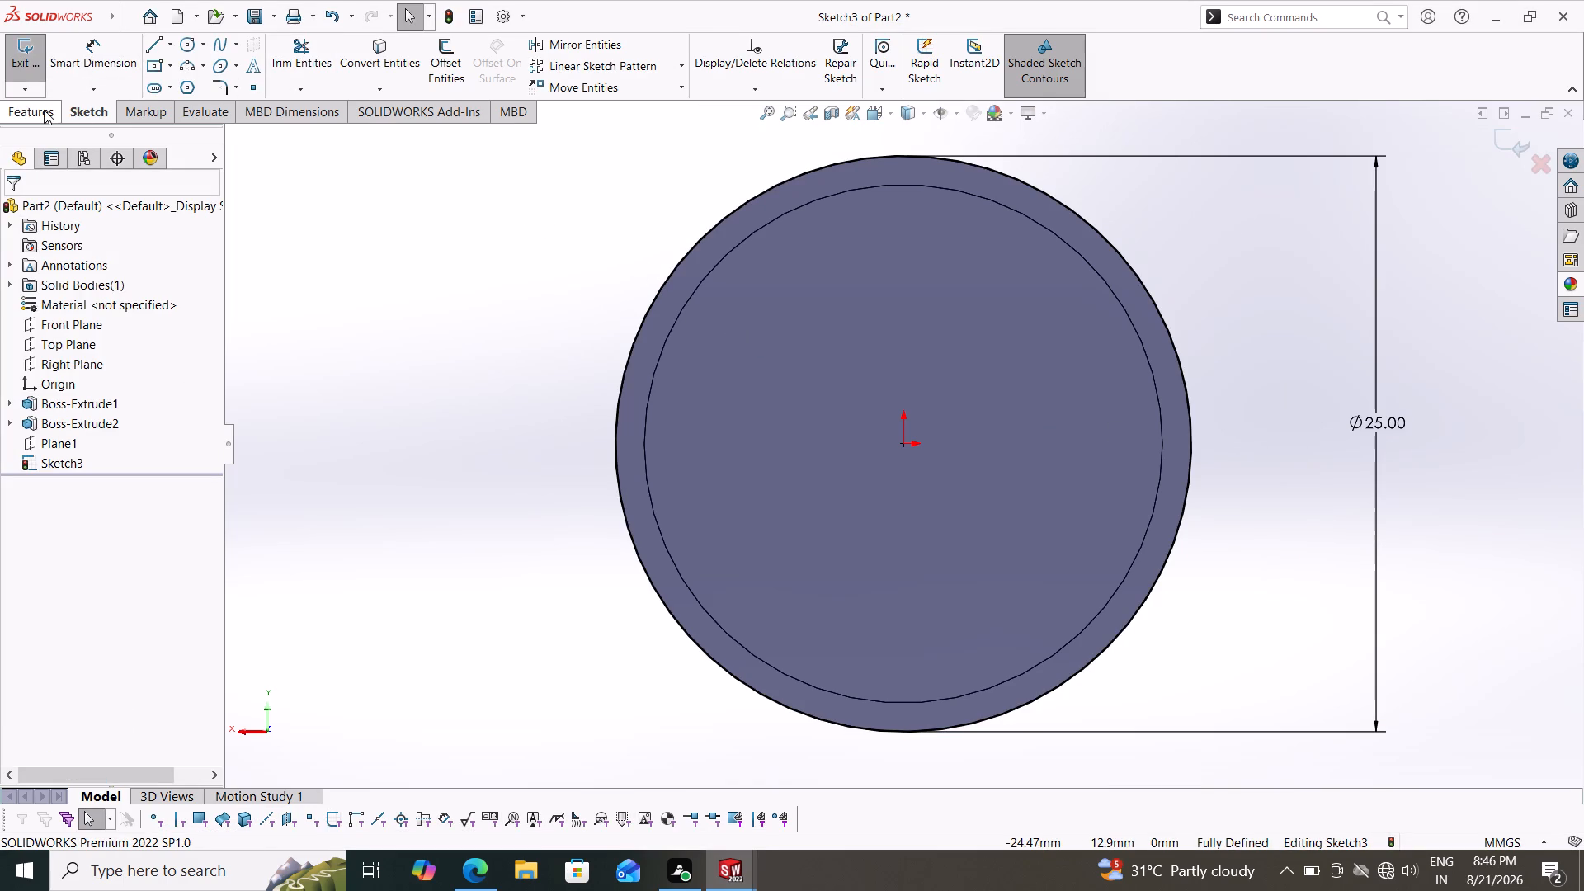
# Extrude the 25 mm circle Blind by 2.5 mm outward from the cylinder's end, merged with the body.
pyautogui.click(44, 110)
pyautogui.click(49, 79)
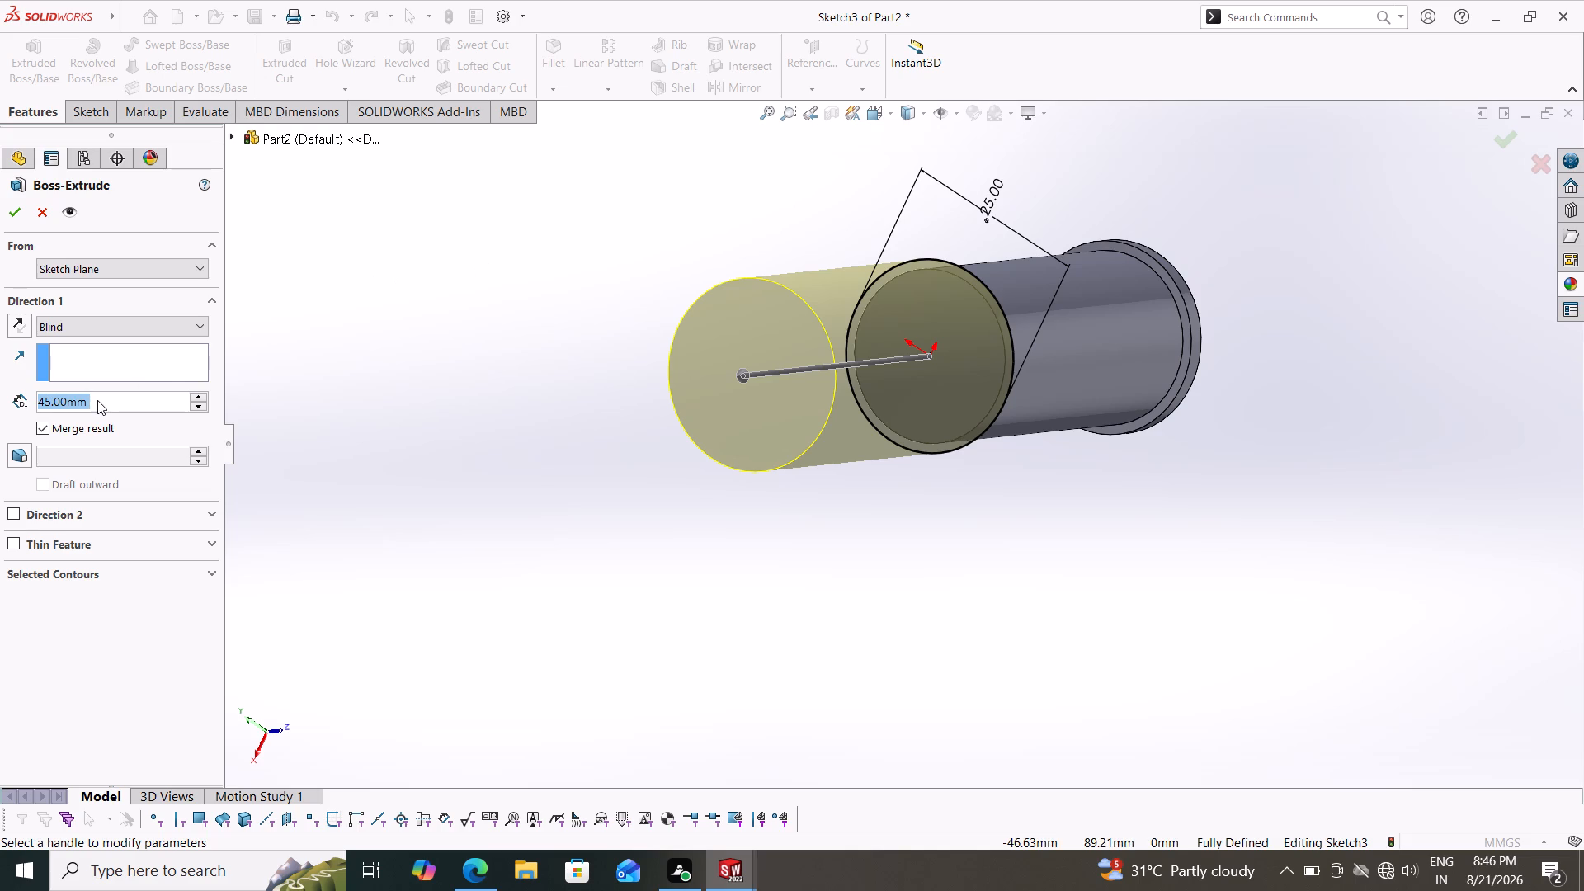
pyautogui.write('2.5')
pyautogui.press('Return')
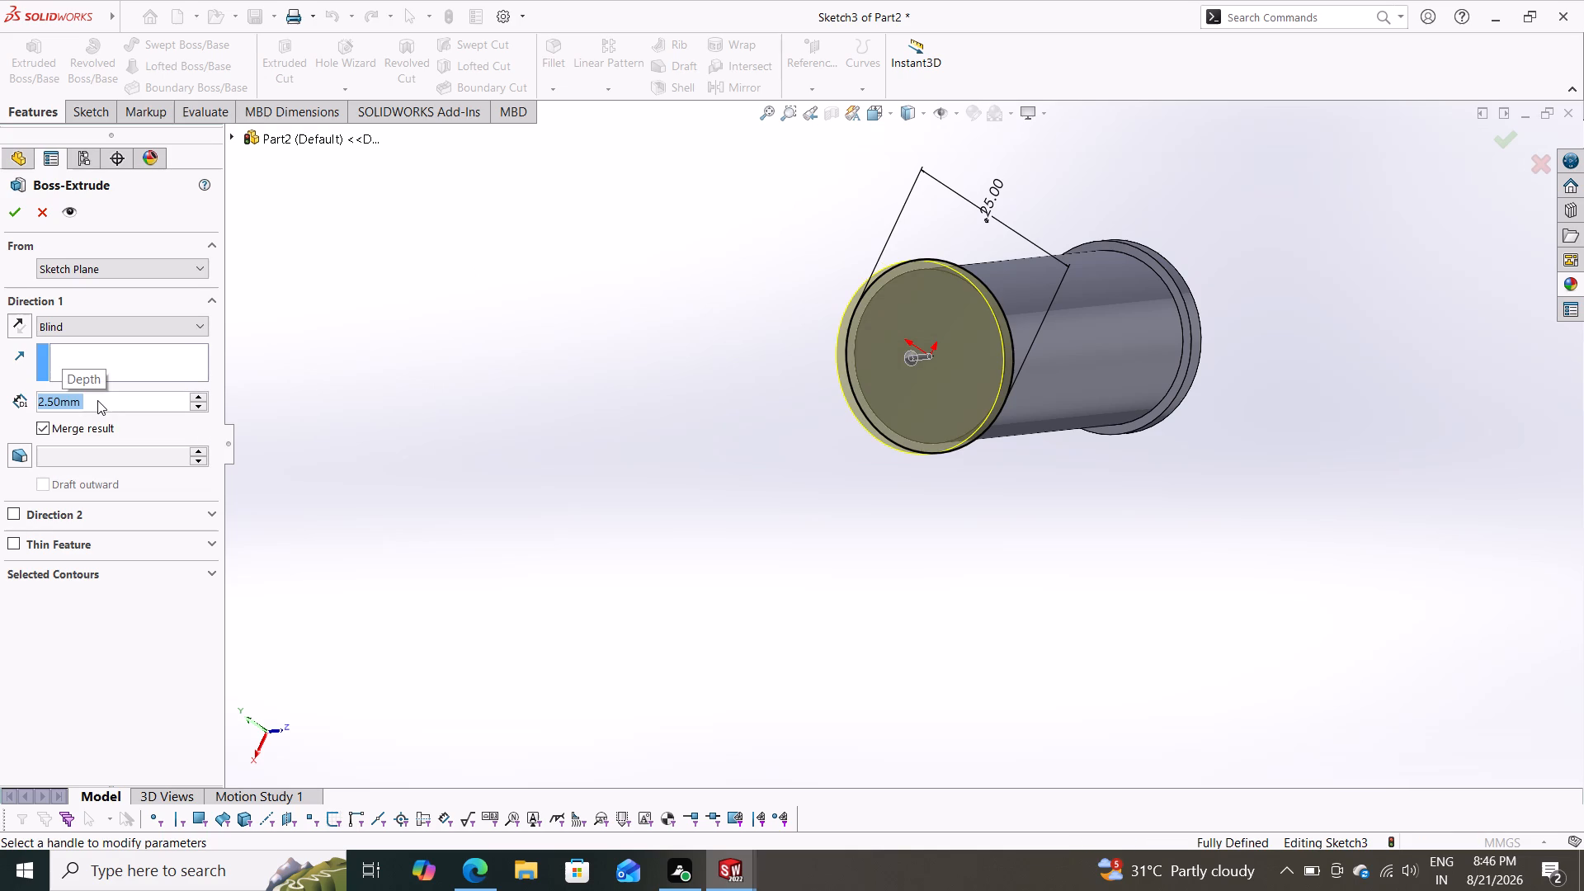
pyautogui.click(26, 226)
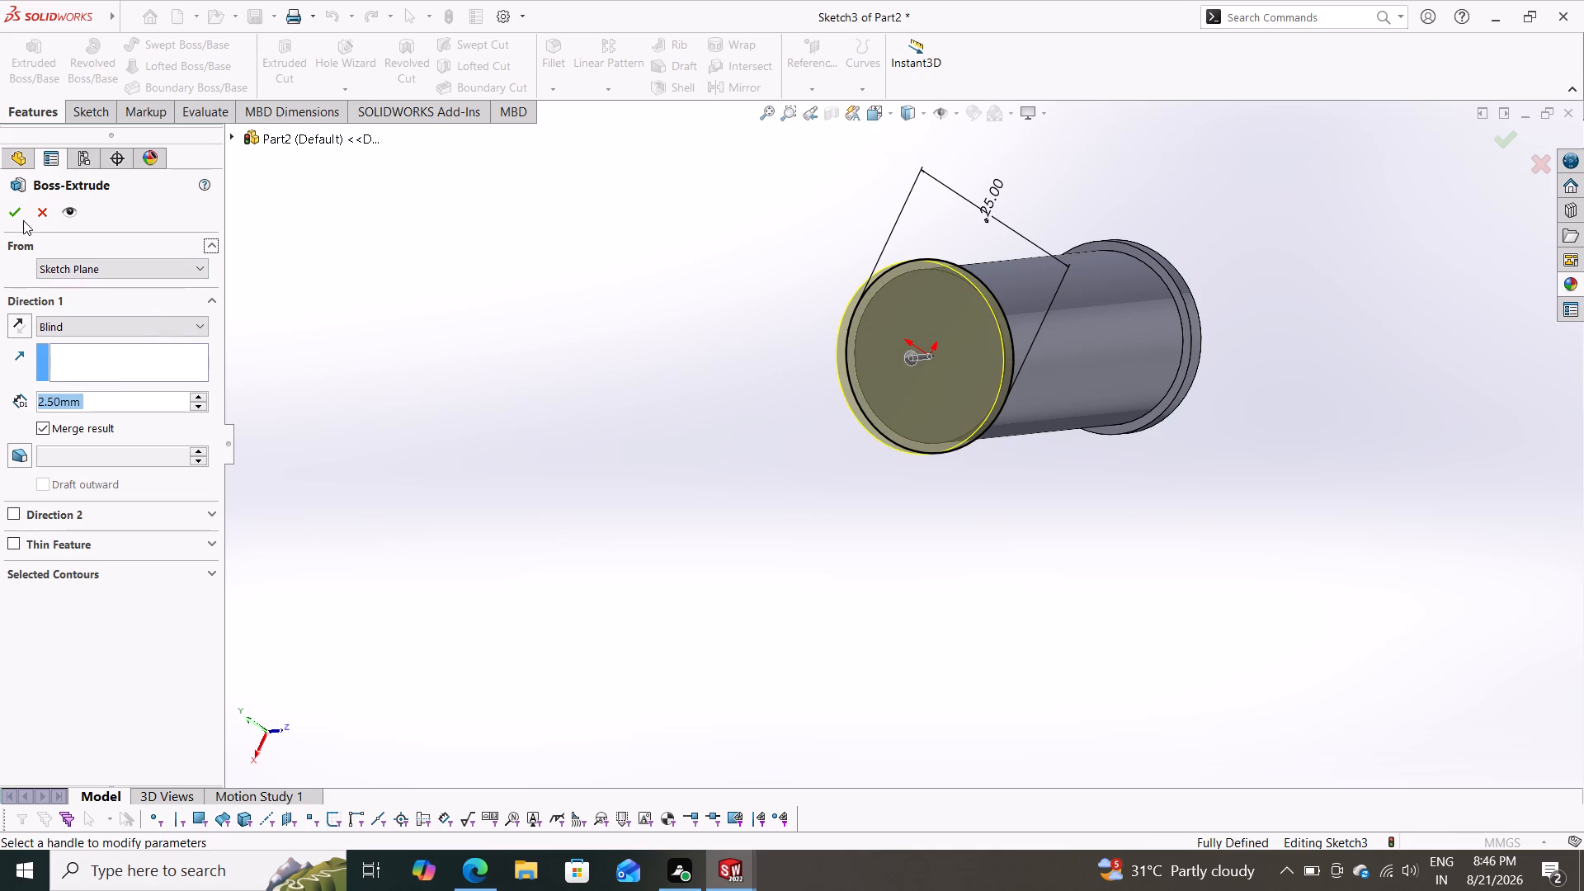
pyautogui.click(16, 221)
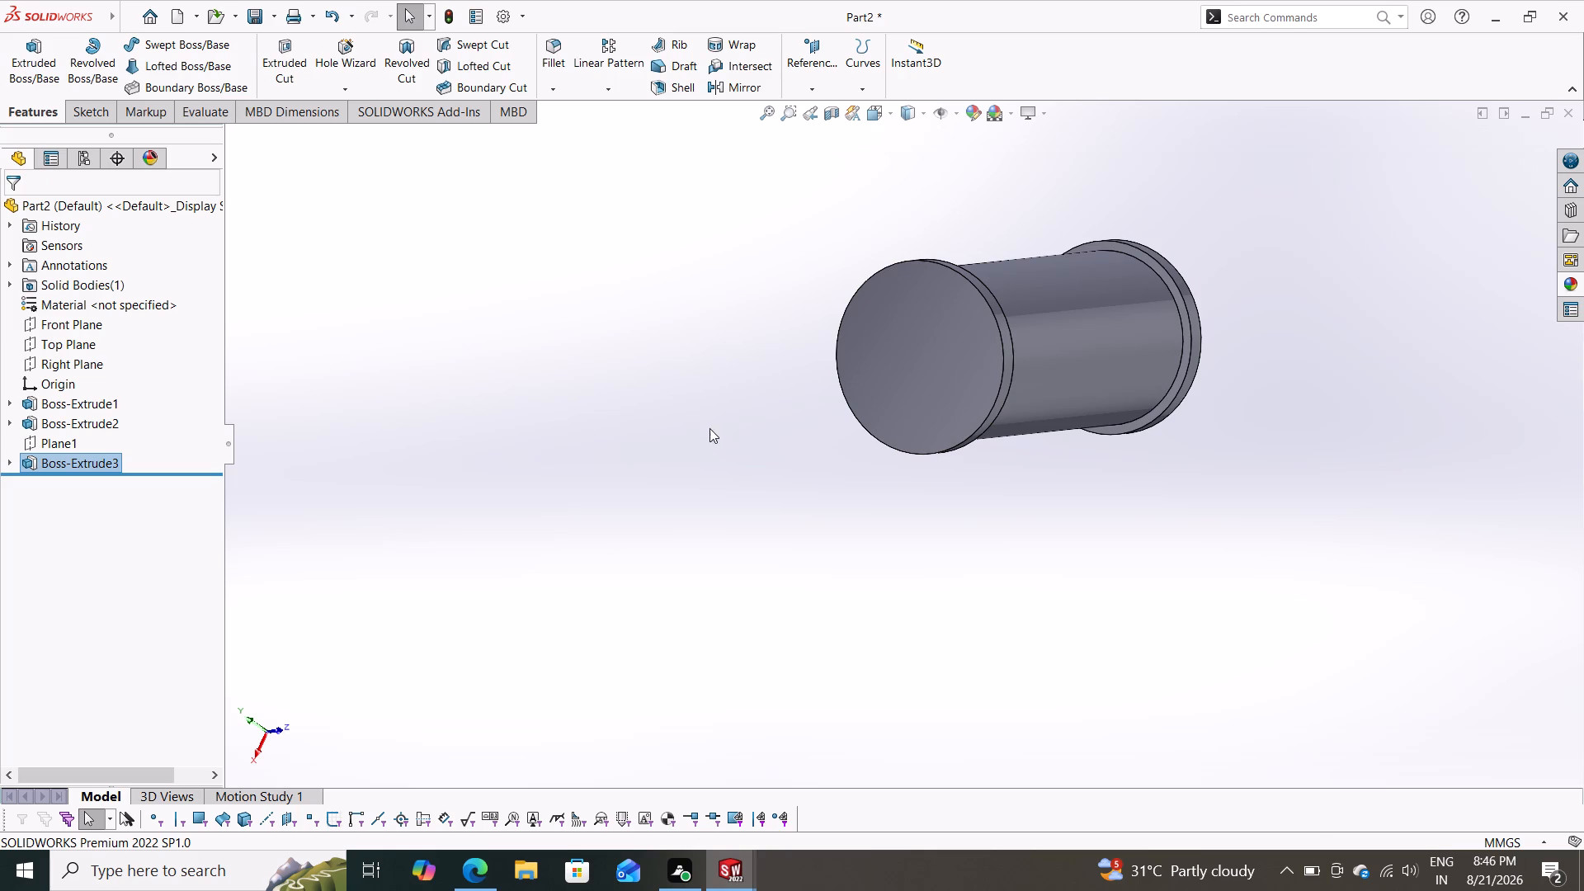
# Sketch a circle about 13 mm in diameter, centred on the origin, on the outer face of the newest flange.
pyautogui.moveTo(705, 428); pyautogui.dragTo(605, 388, button='middle')
pyautogui.scroll(-1, 603, 381)
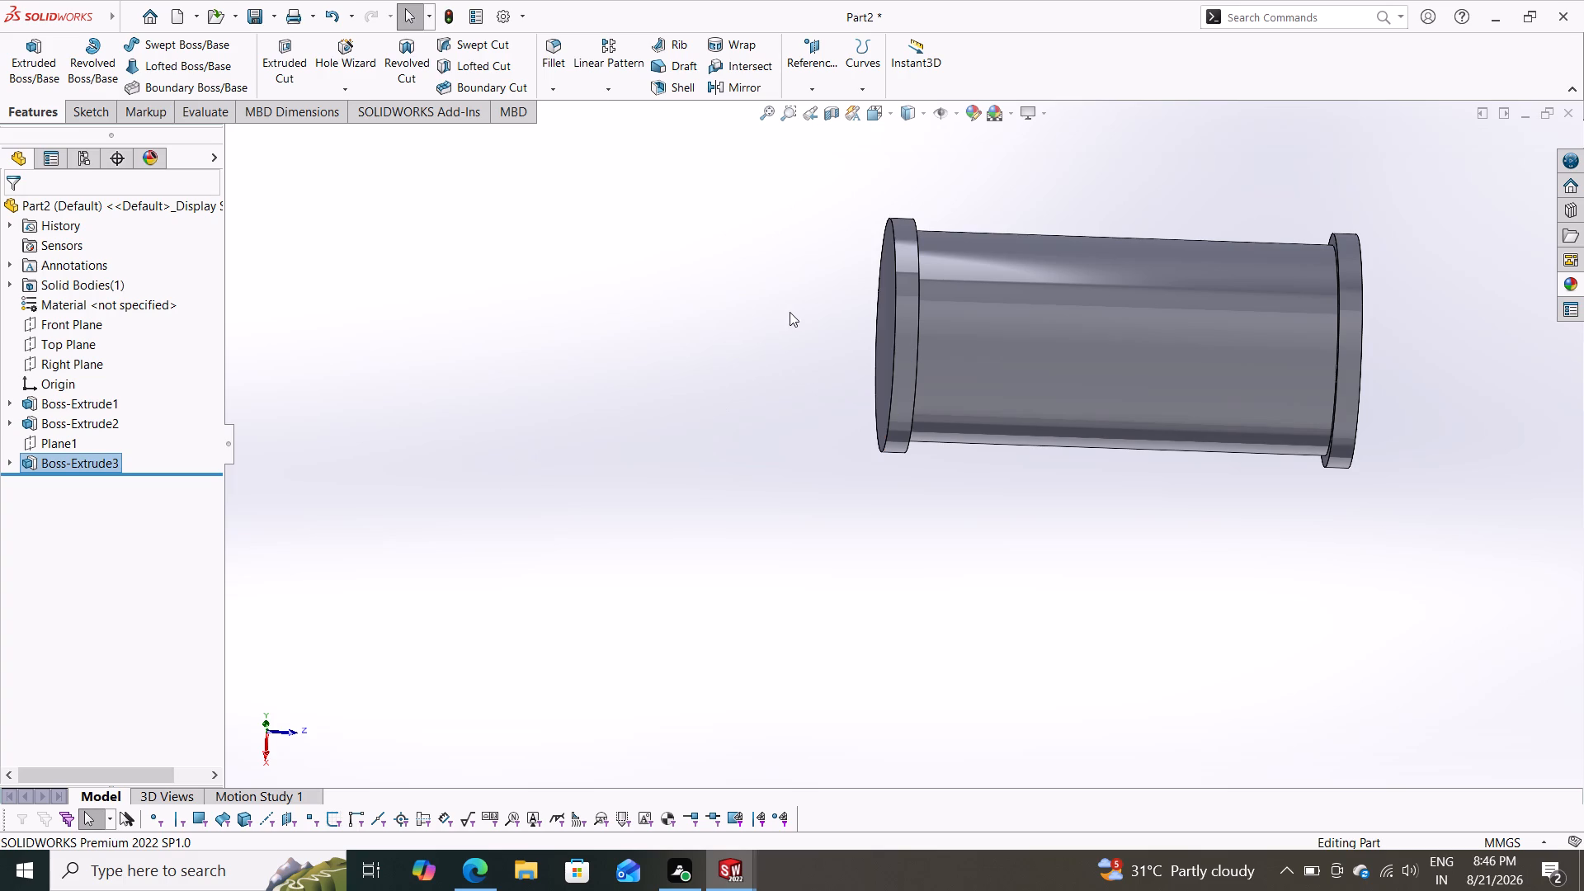
pyautogui.moveTo(716, 388); pyautogui.dragTo(865, 399, button='middle')
pyautogui.click(1114, 328)
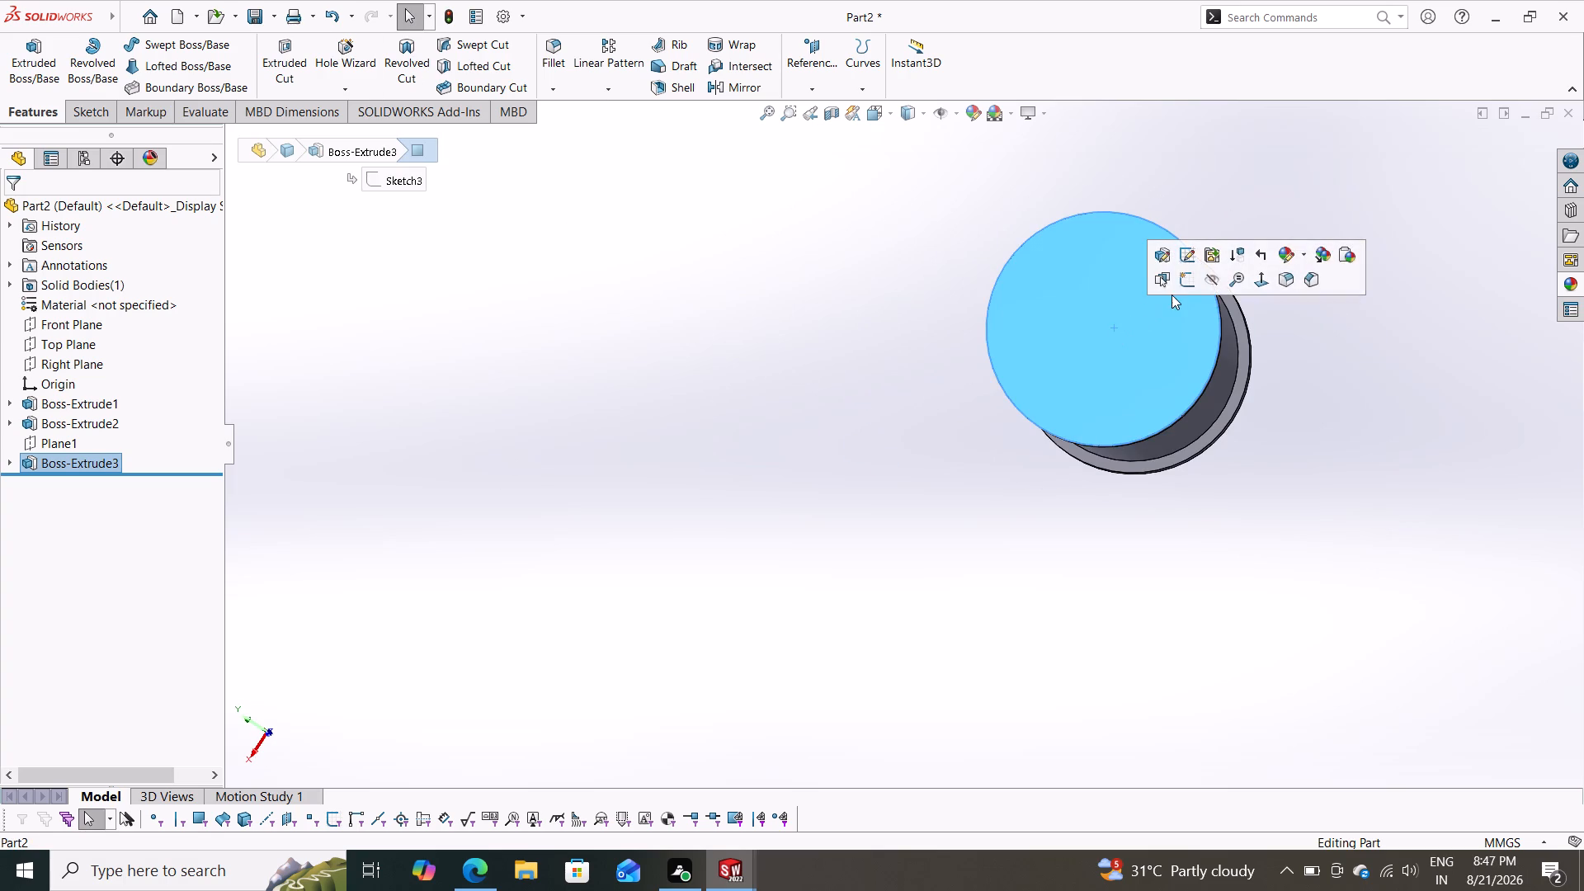
pyautogui.click(1190, 283)
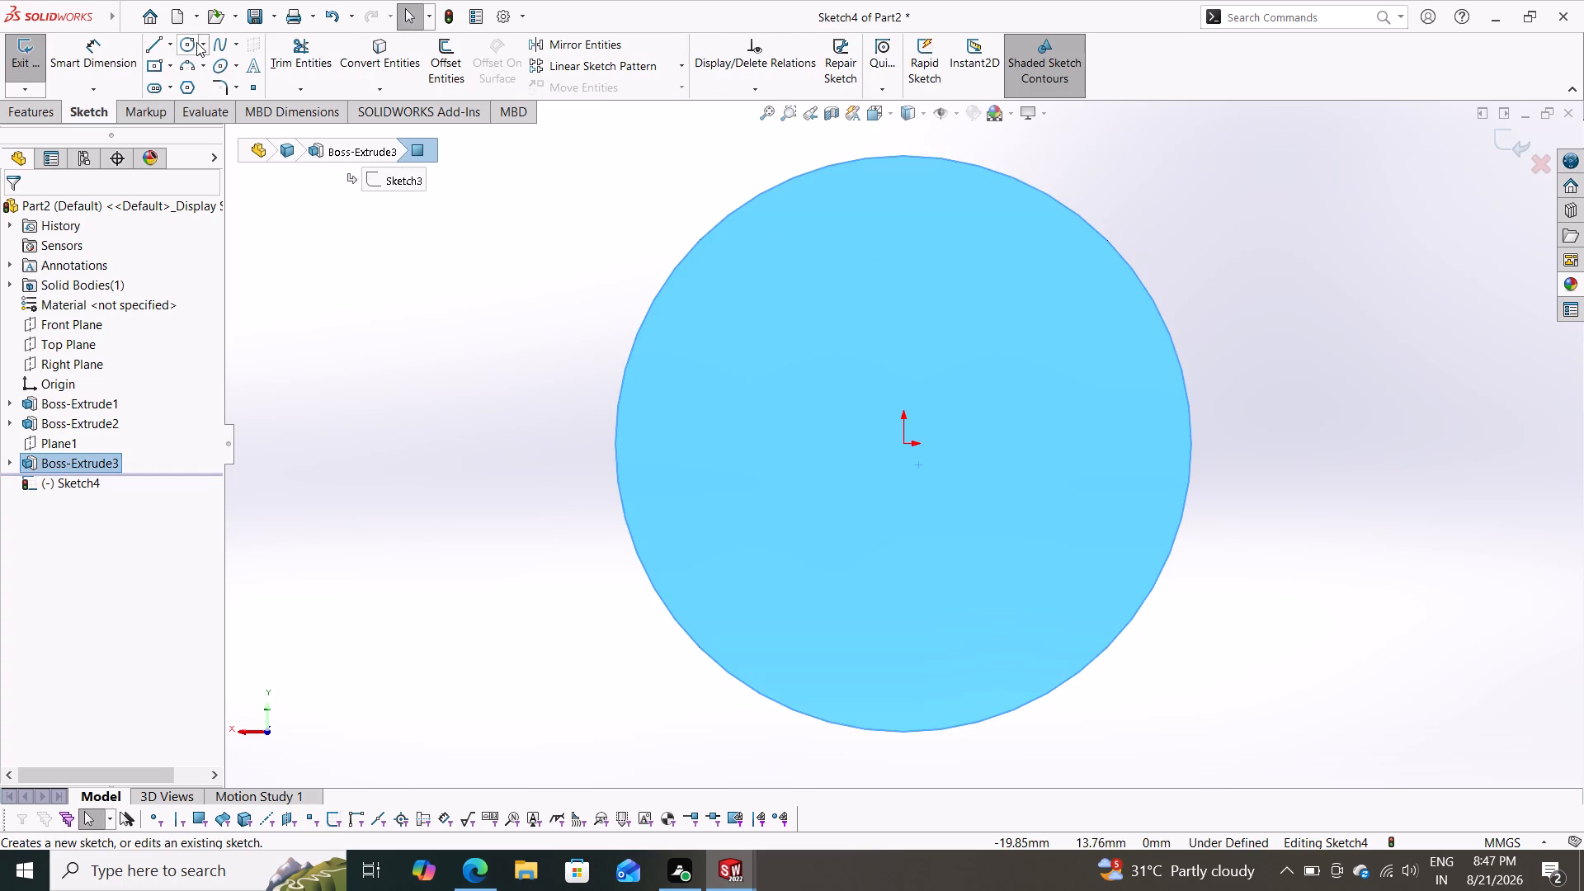
pyautogui.click(196, 42)
pyautogui.click(904, 441)
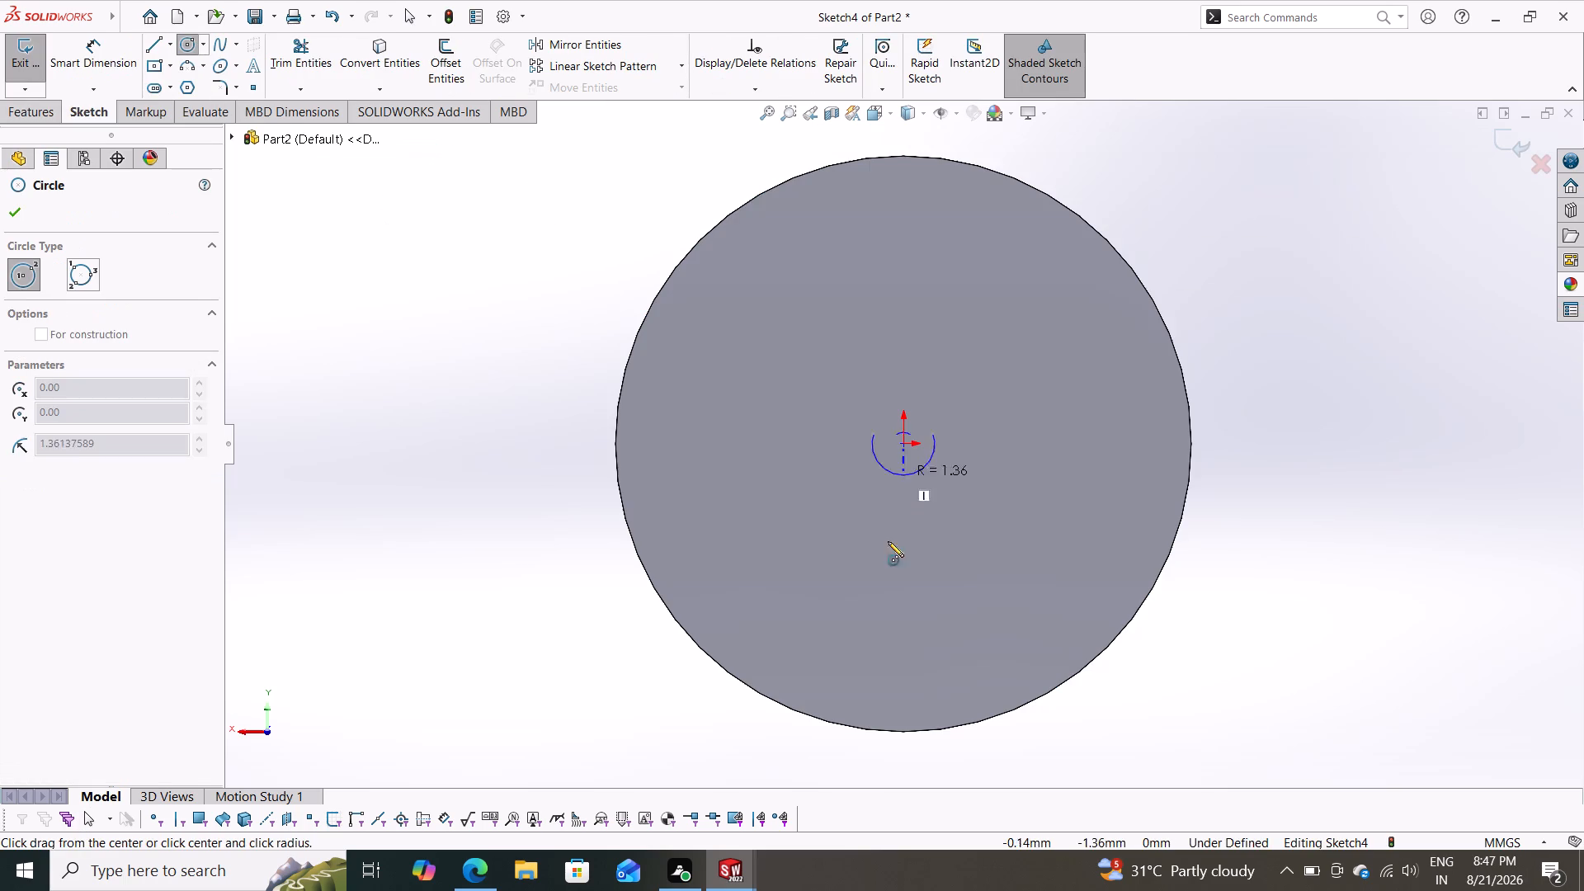
pyautogui.click(862, 588)
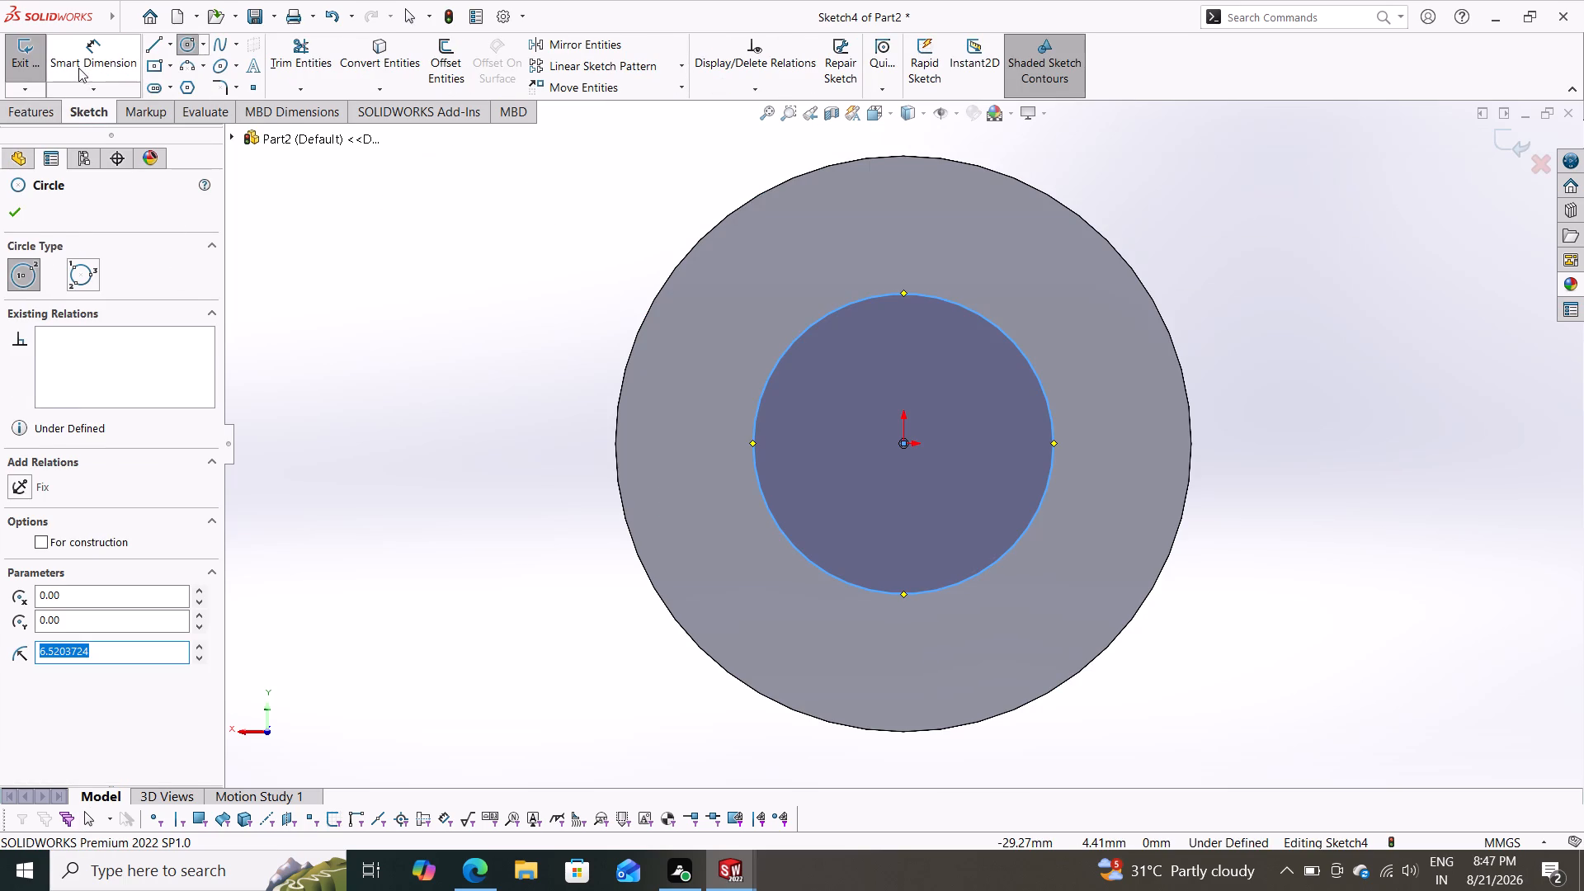
# Dimension the new circle's diameter with Smart Dimension and set it to 20 mm.
pyautogui.click(86, 54)
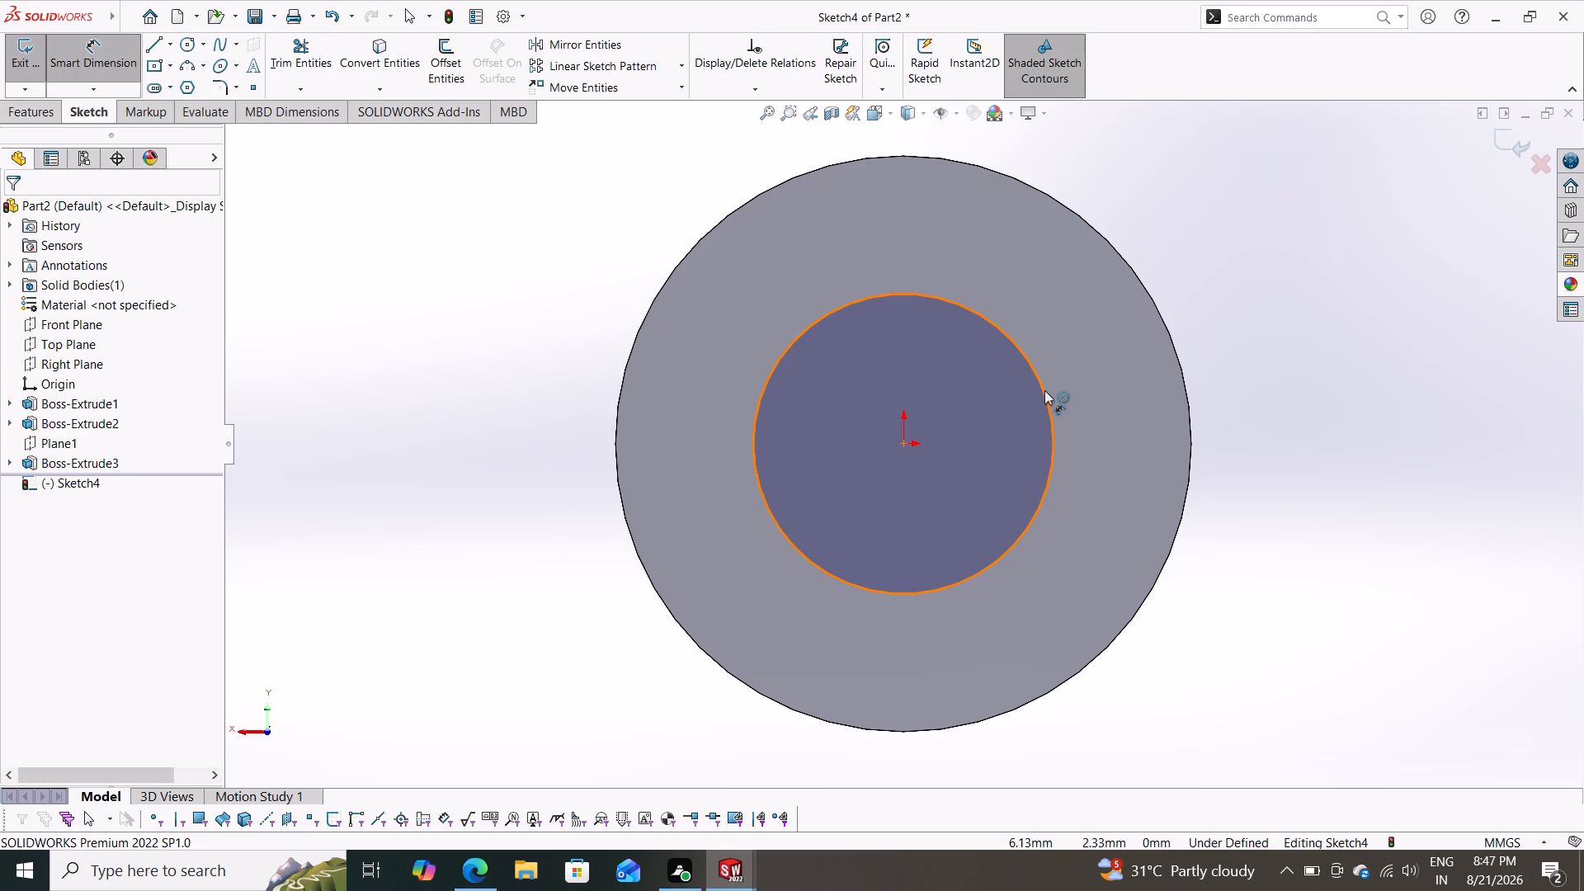
pyautogui.click(1044, 390)
pyautogui.click(1232, 442)
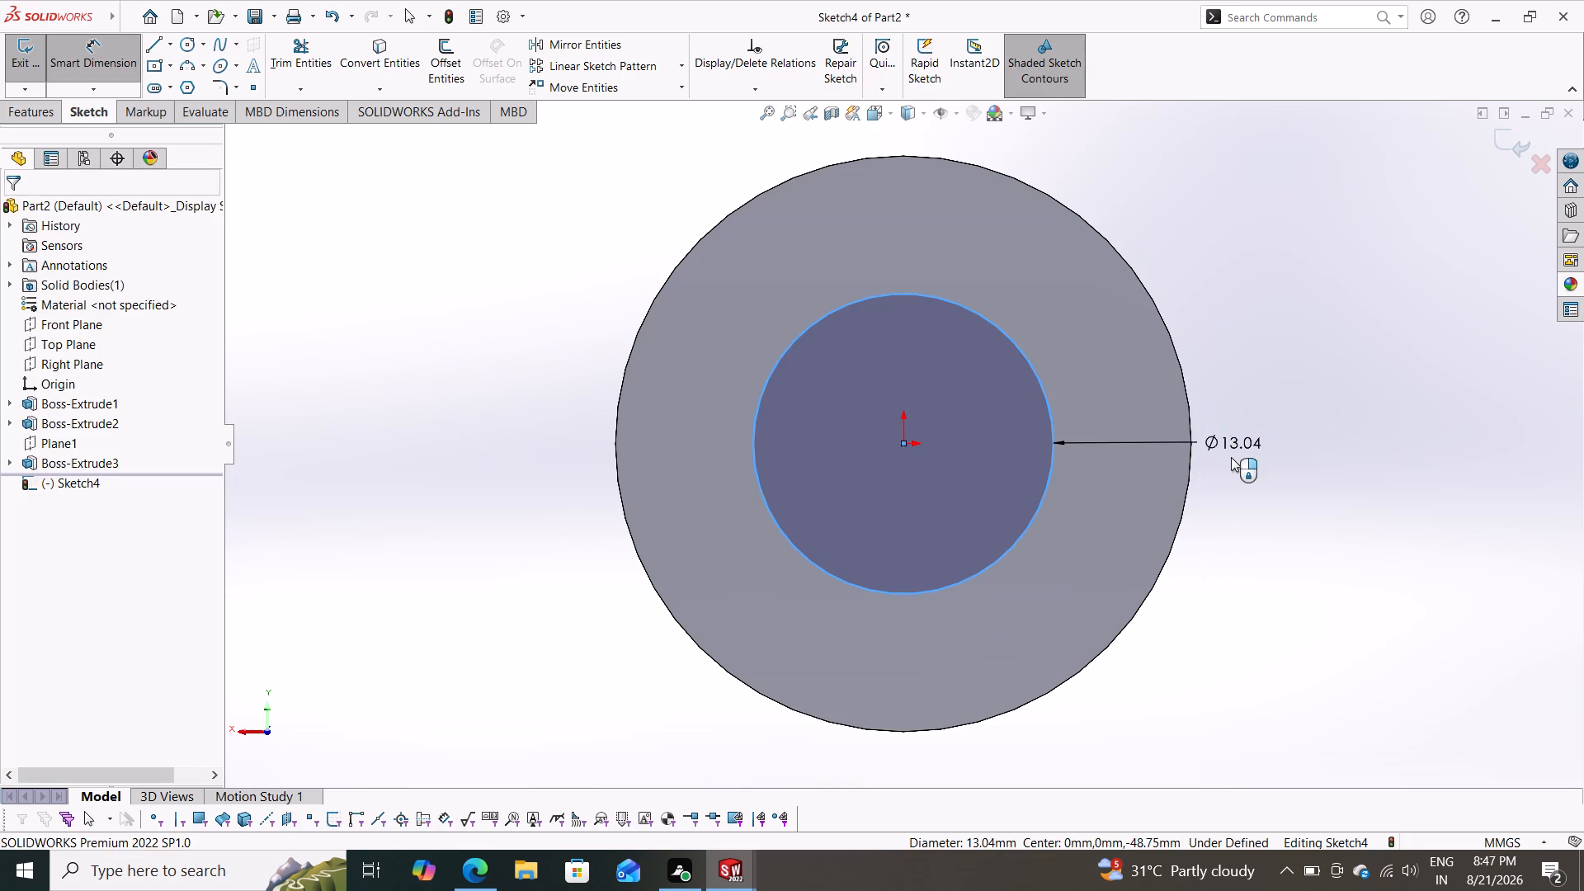
pyautogui.write('20')
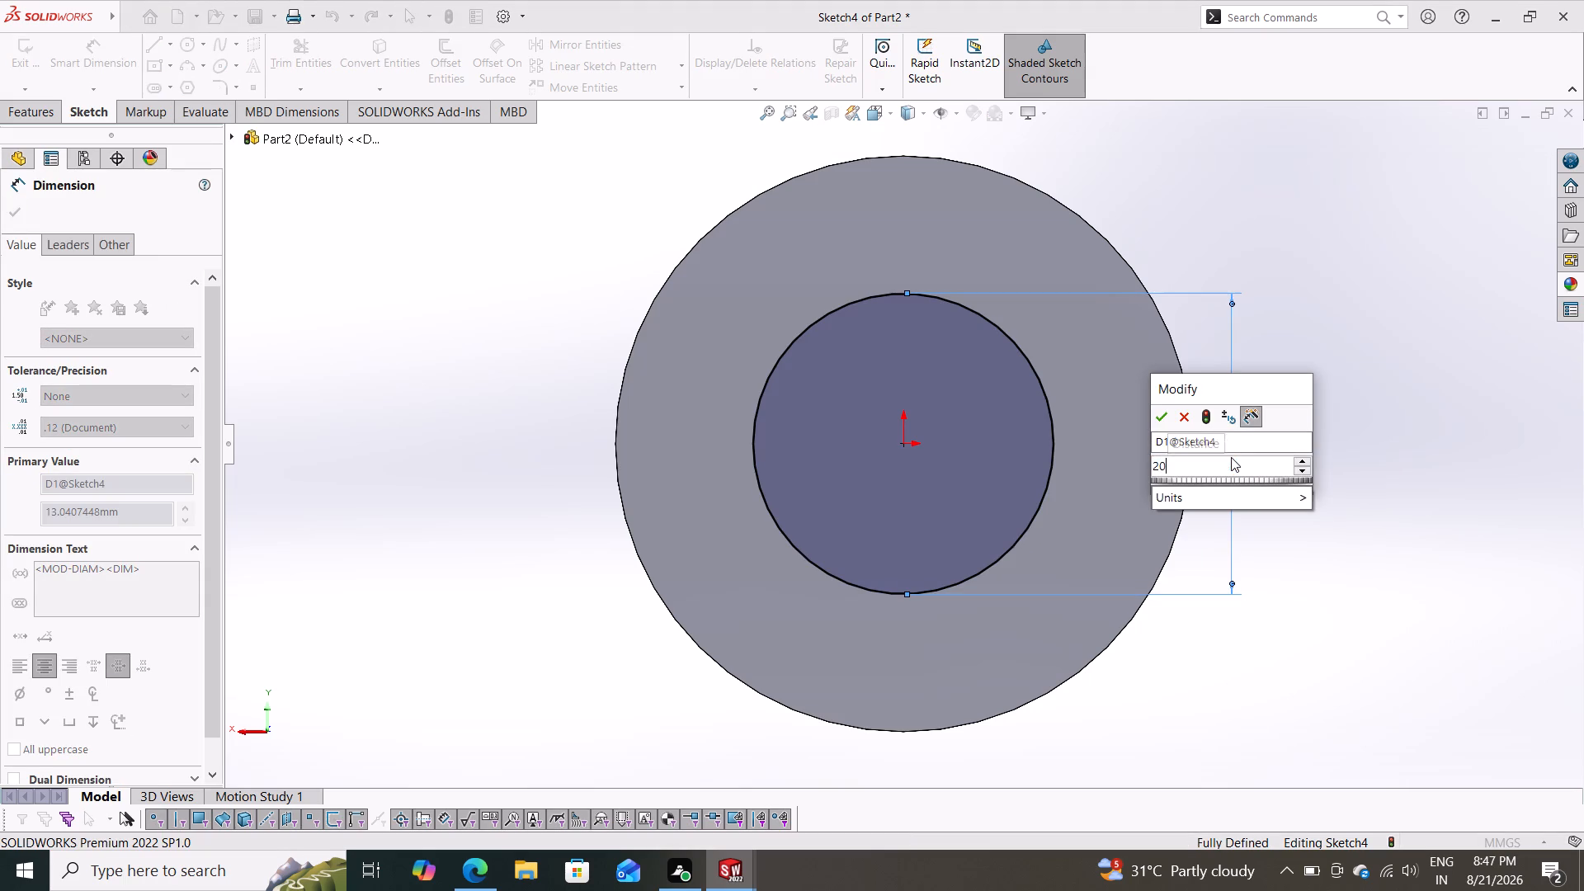
pyautogui.press('Return')
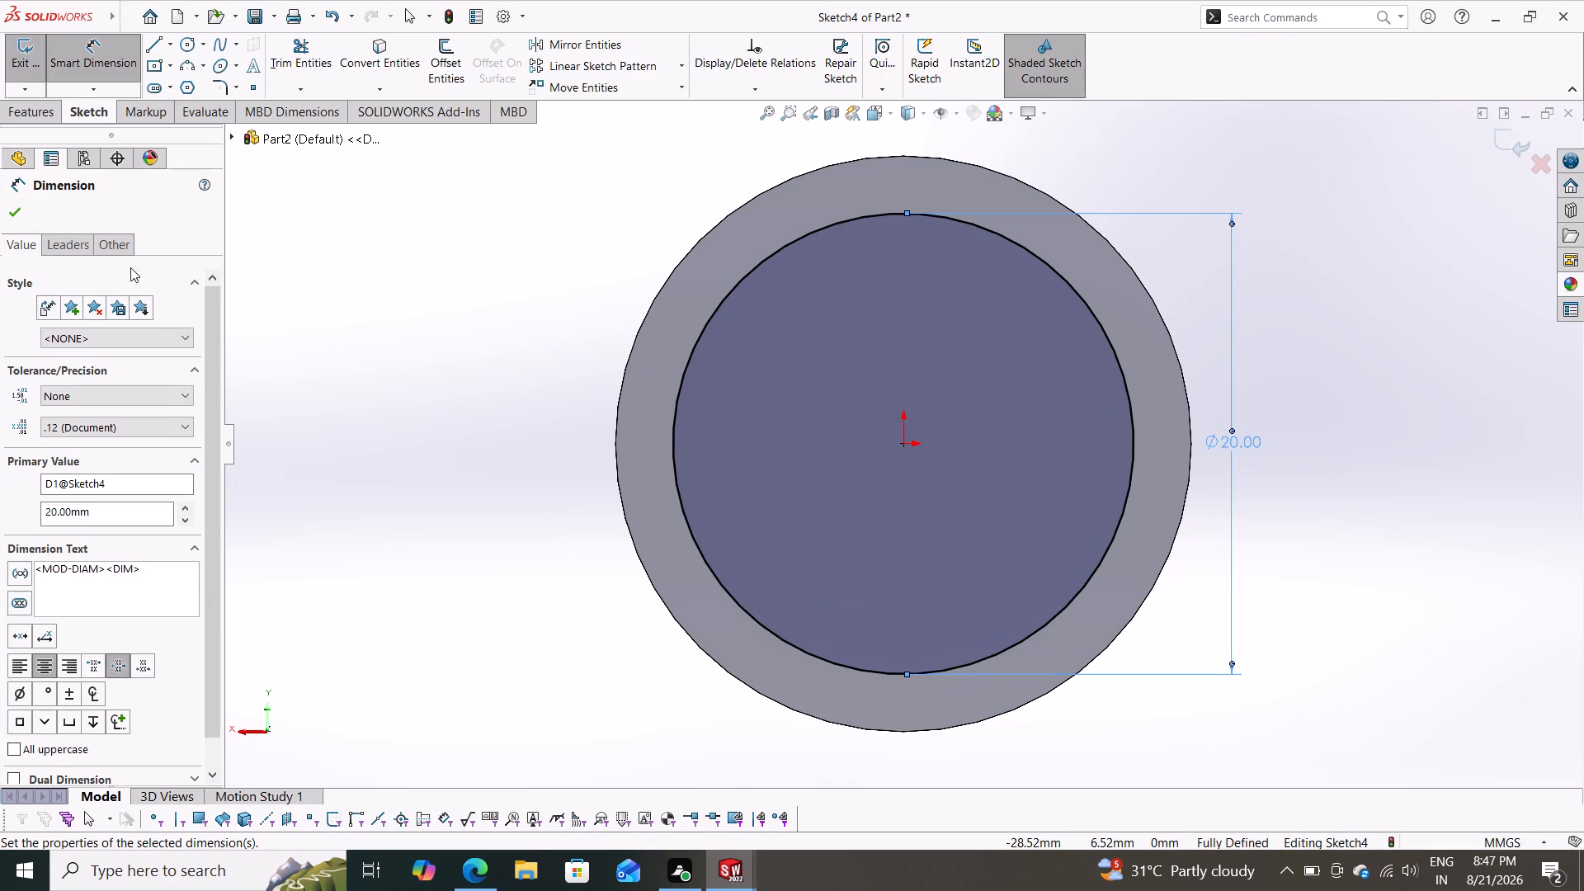
pyautogui.click(22, 211)
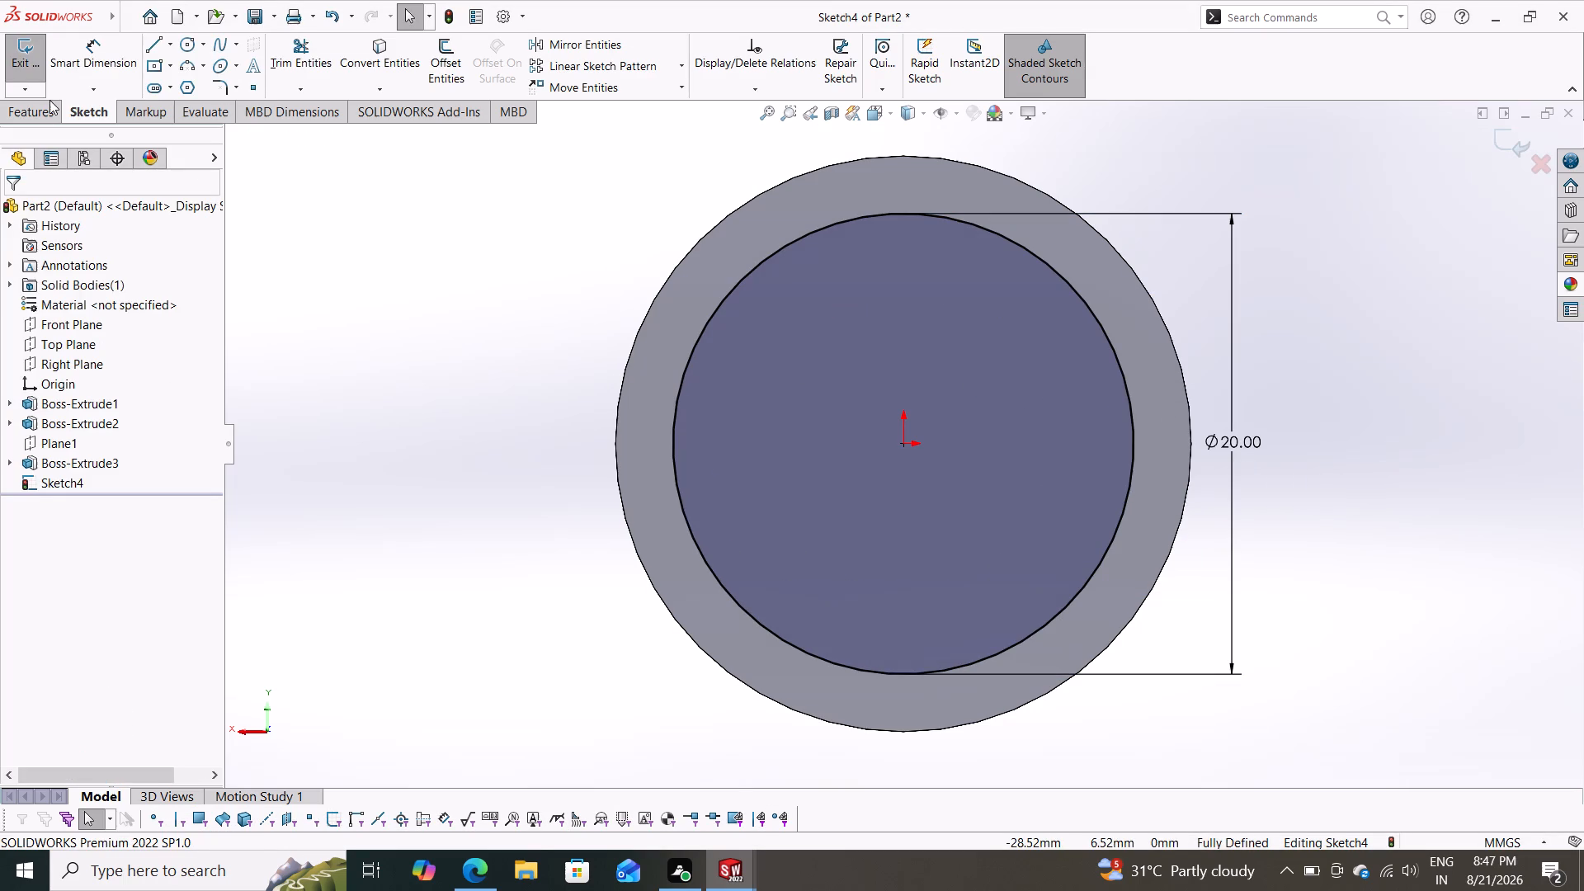
# Cut the 20 mm circle Through All along the length of the part with Extruded Cut.
pyautogui.click(42, 117)
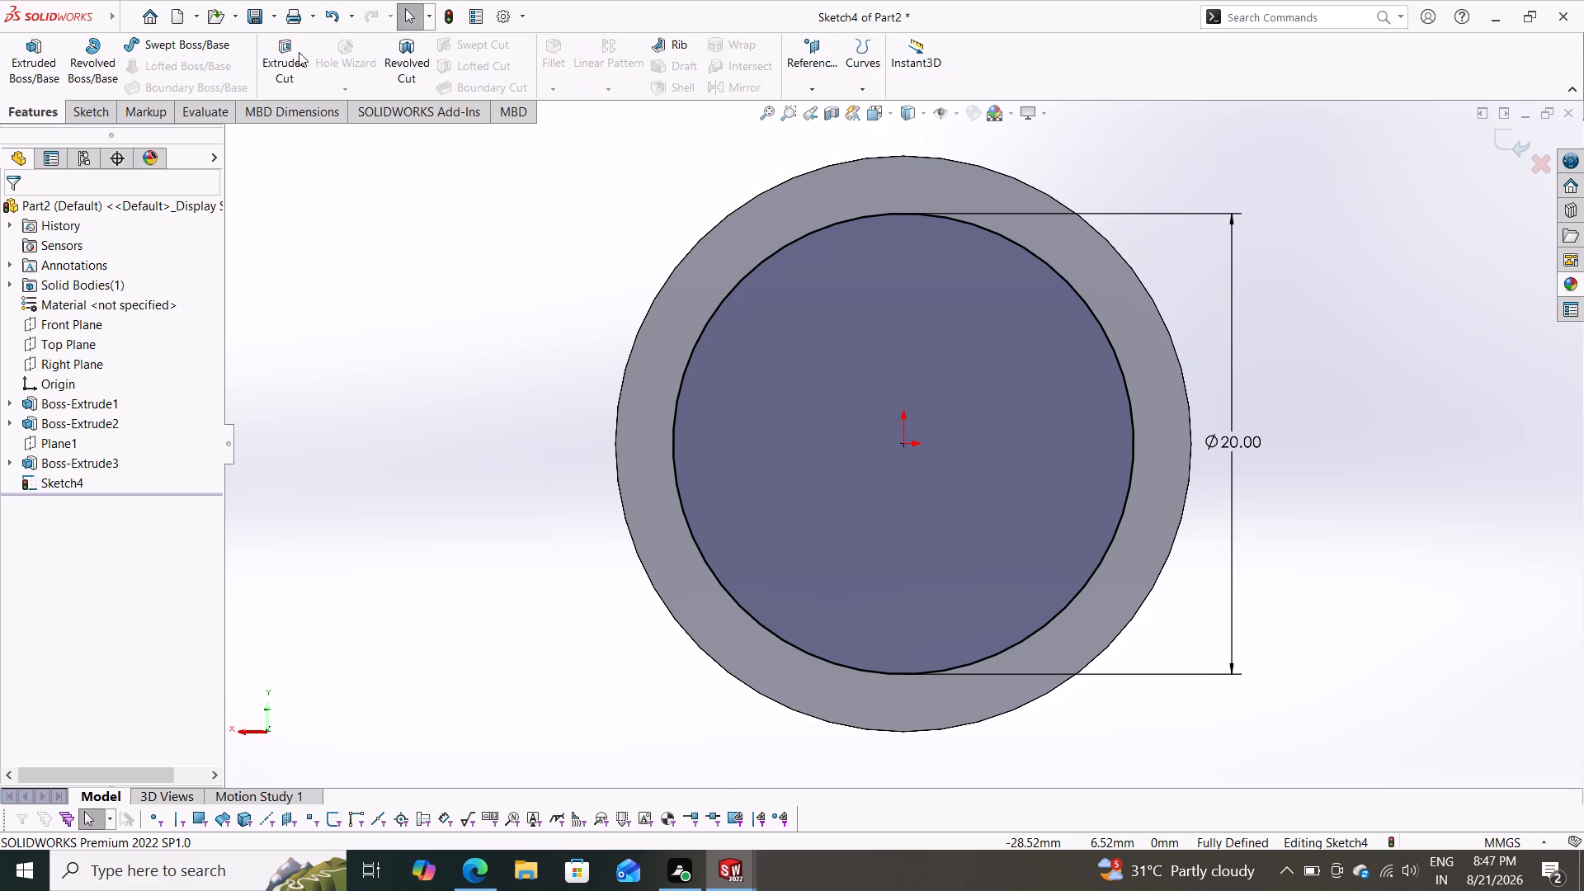
pyautogui.click(278, 56)
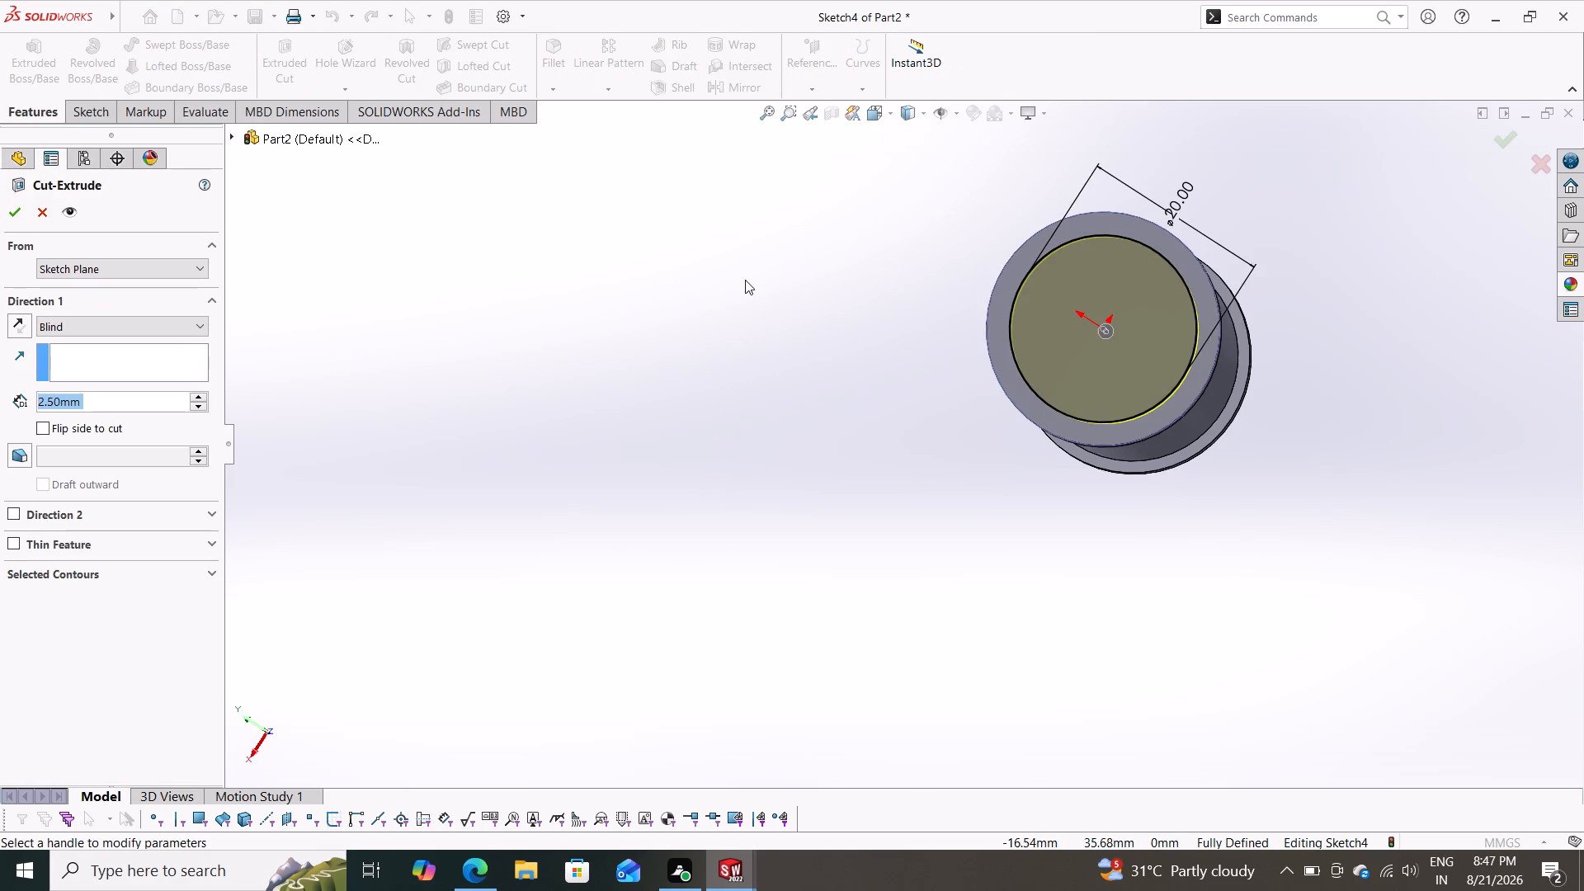
pyautogui.moveTo(745, 280); pyautogui.dragTo(632, 289, button='middle')
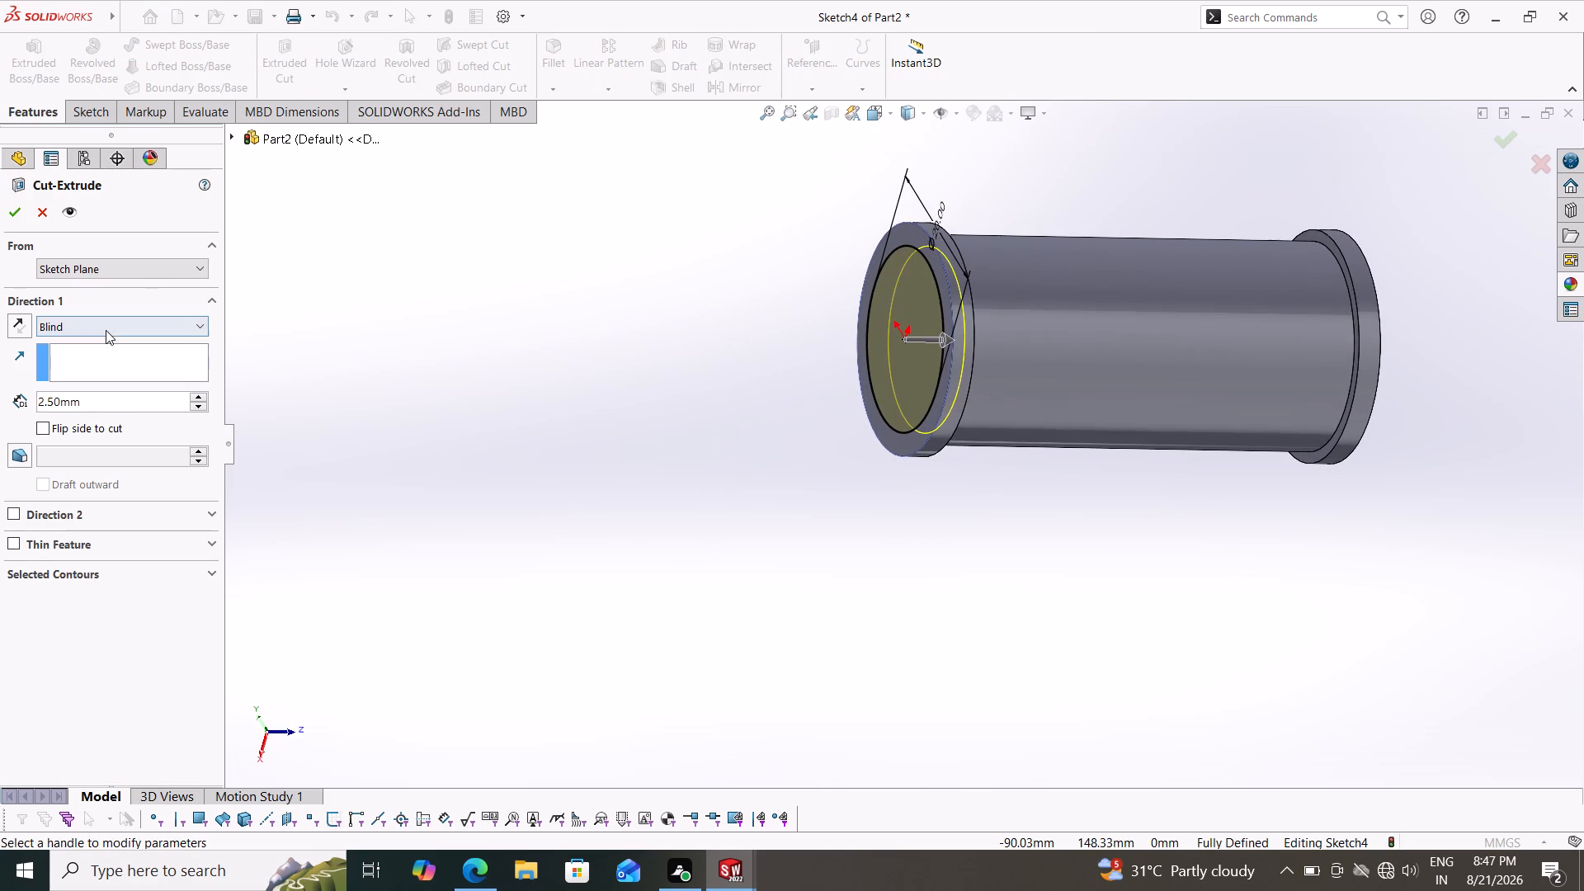
pyautogui.click(106, 330)
pyautogui.click(92, 365)
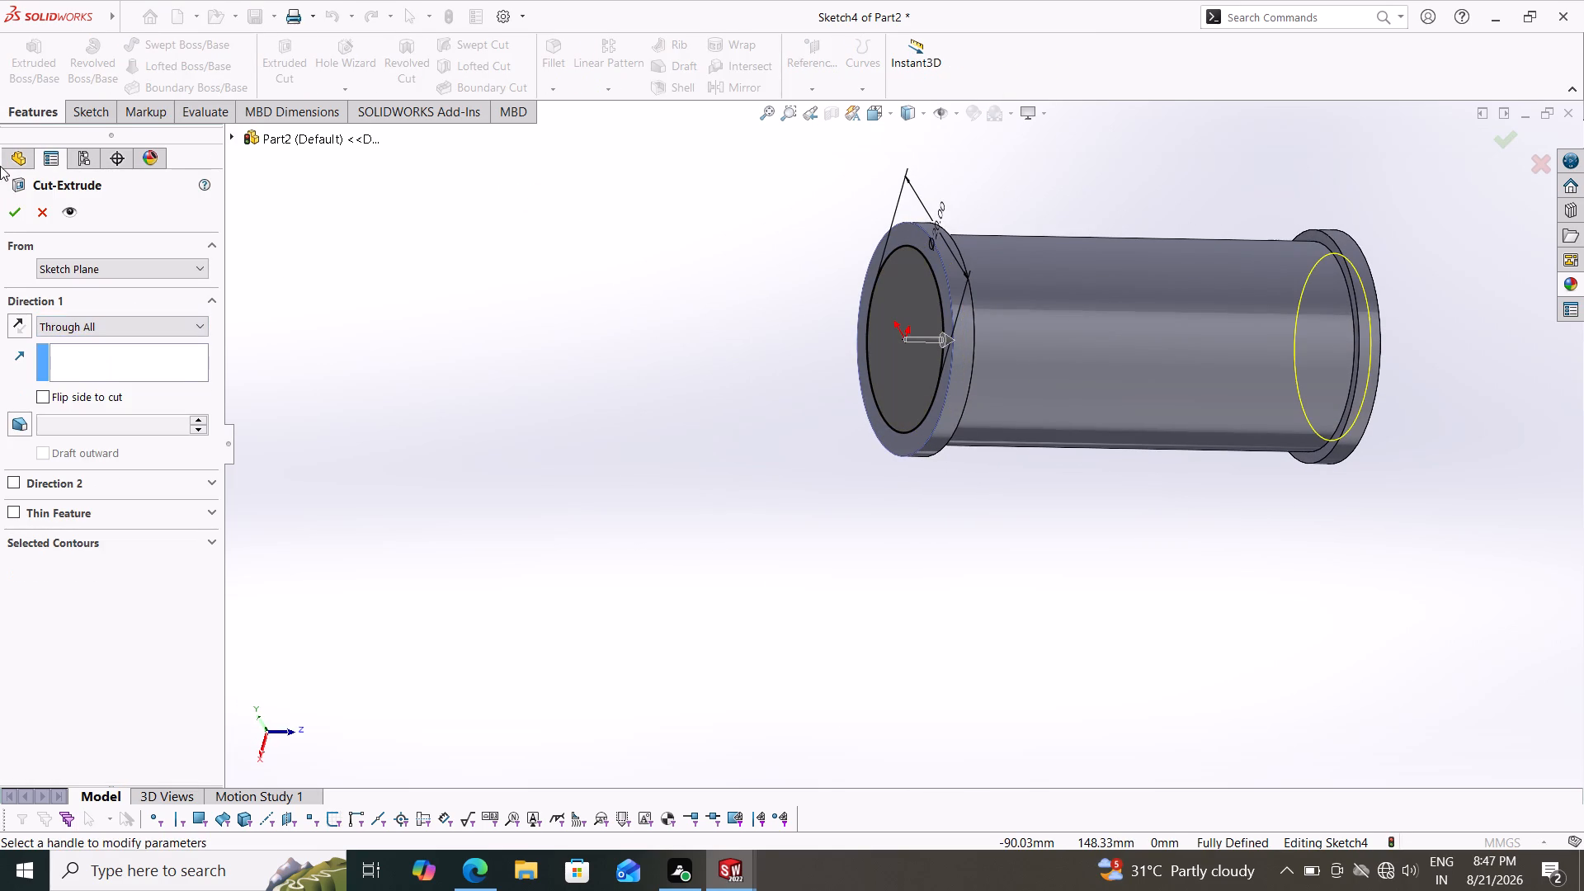
pyautogui.click(14, 202)
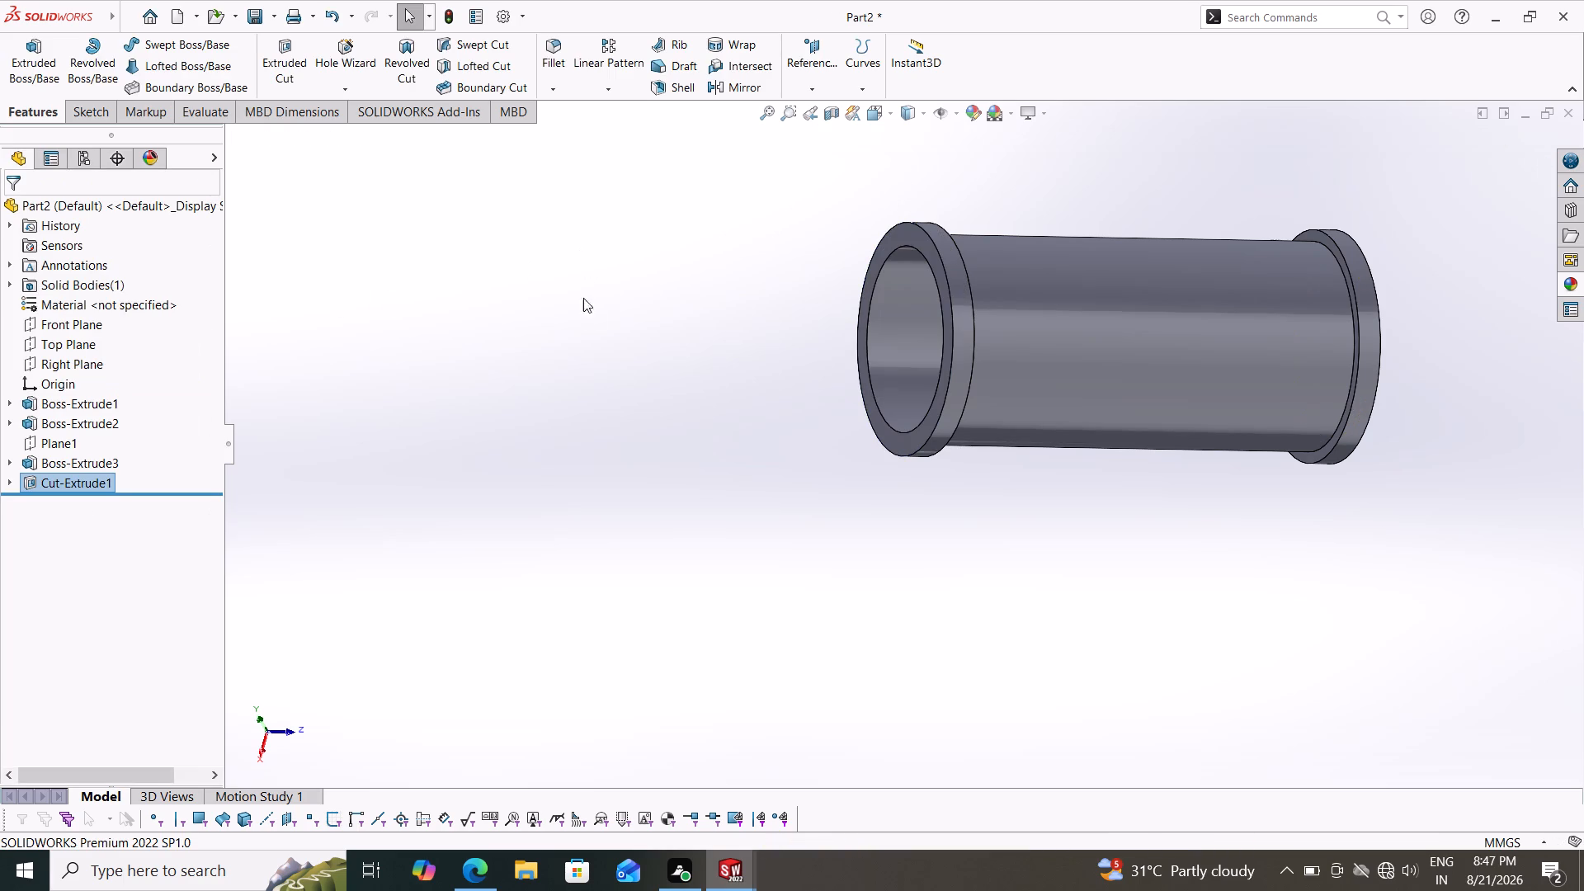
# Fillet the two circular edges where the cylinder meets the inner faces of the flanges with a symmetric 1 mm radius.
pyautogui.moveTo(720, 470); pyautogui.dragTo(822, 505, button='middle')
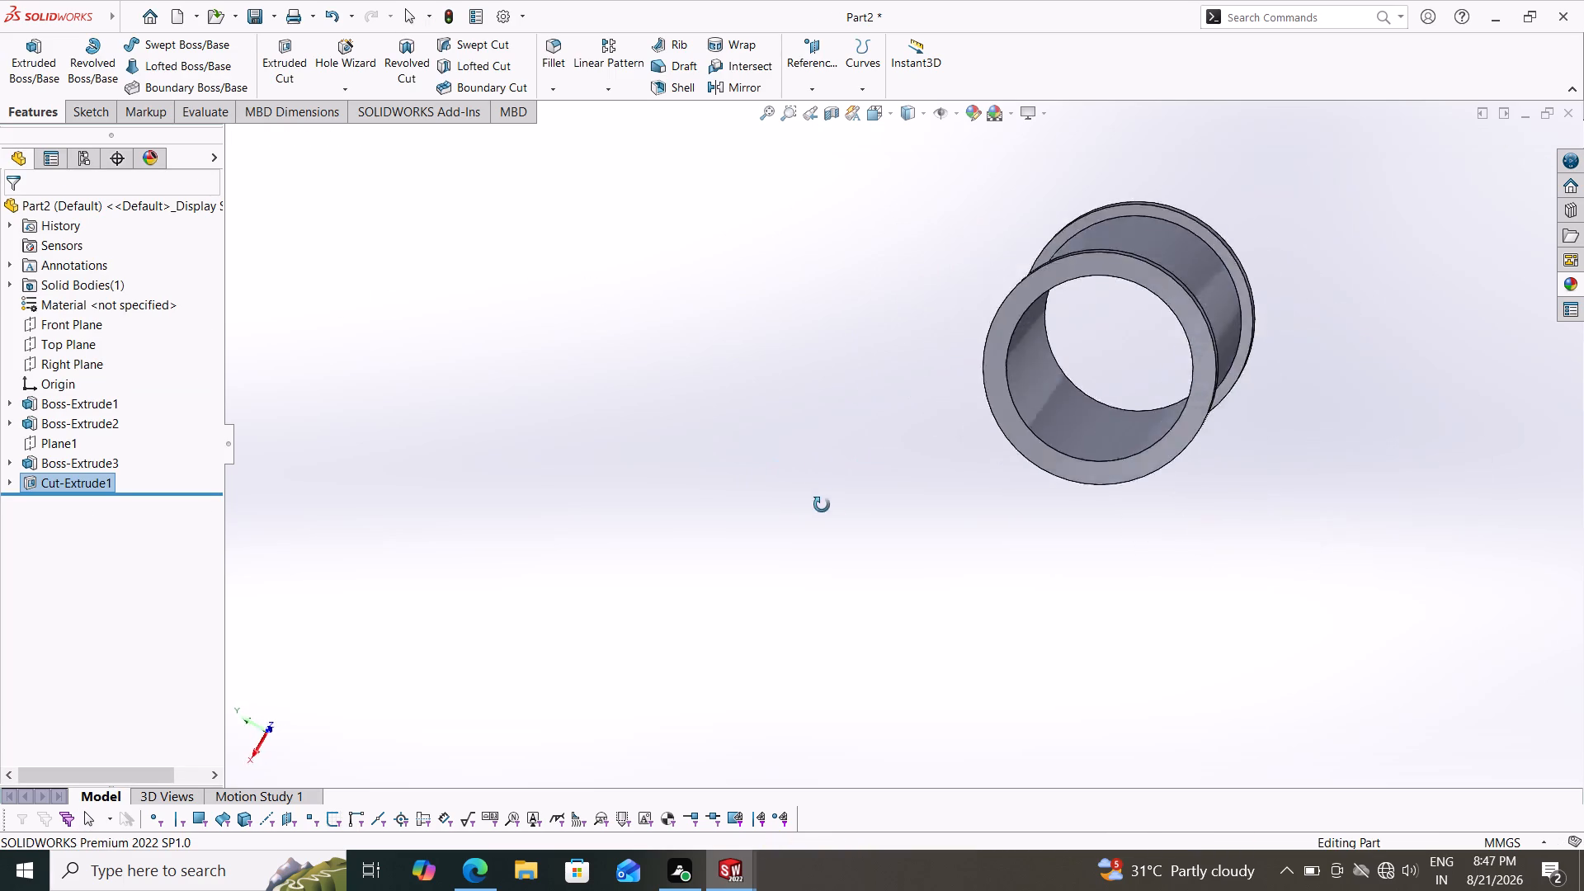
pyautogui.moveTo(822, 505); pyautogui.dragTo(743, 417, button='middle')
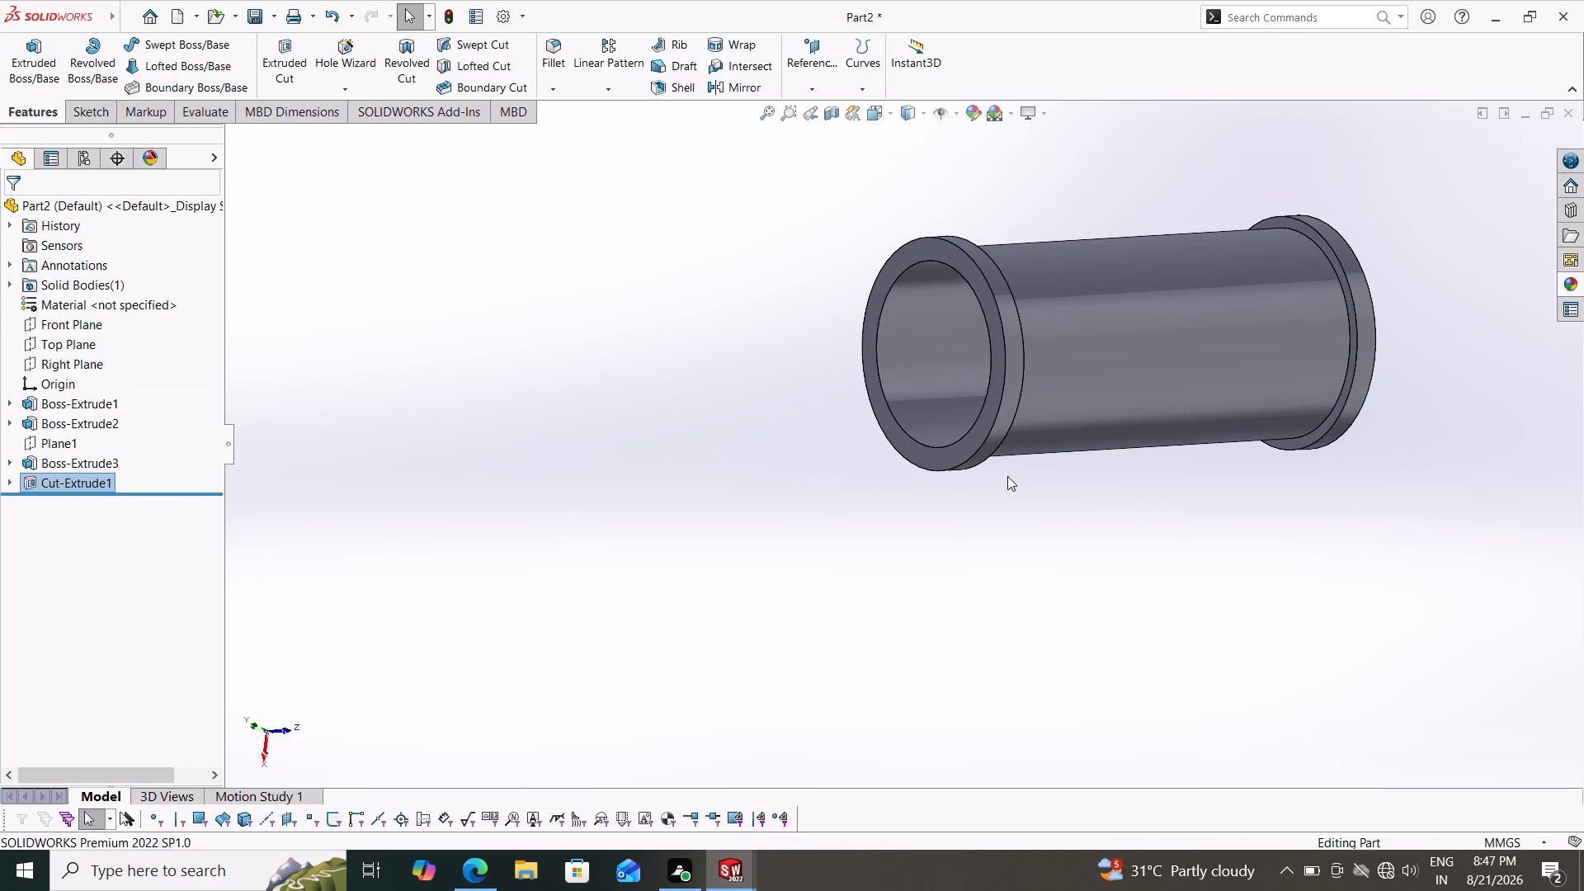
pyautogui.moveTo(967, 502); pyautogui.dragTo(856, 536, button='middle')
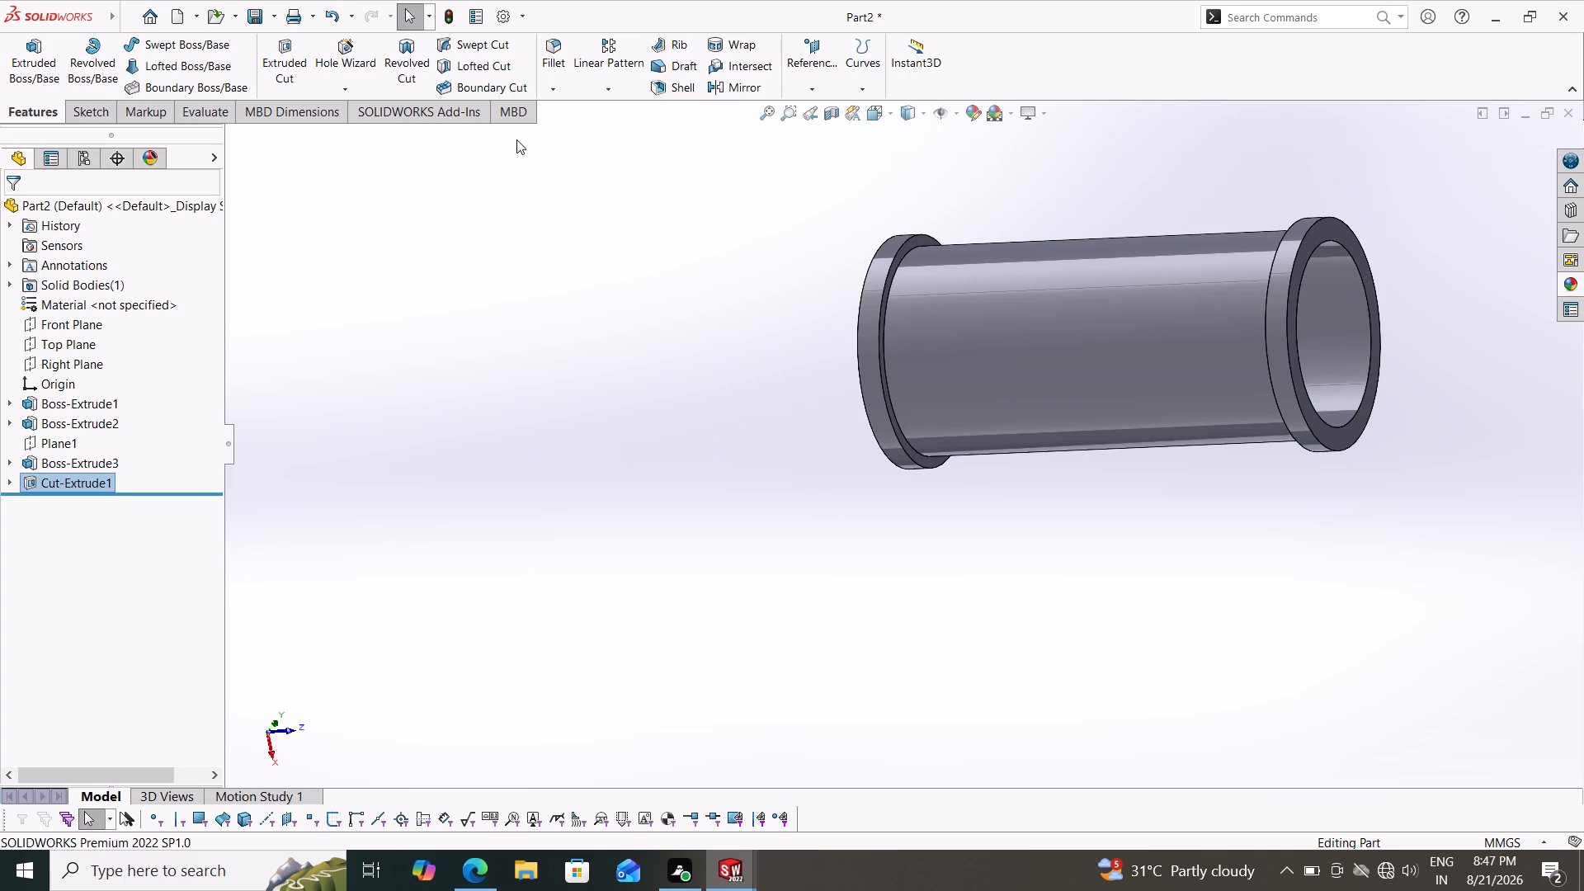
pyautogui.click(559, 50)
pyautogui.click(899, 259)
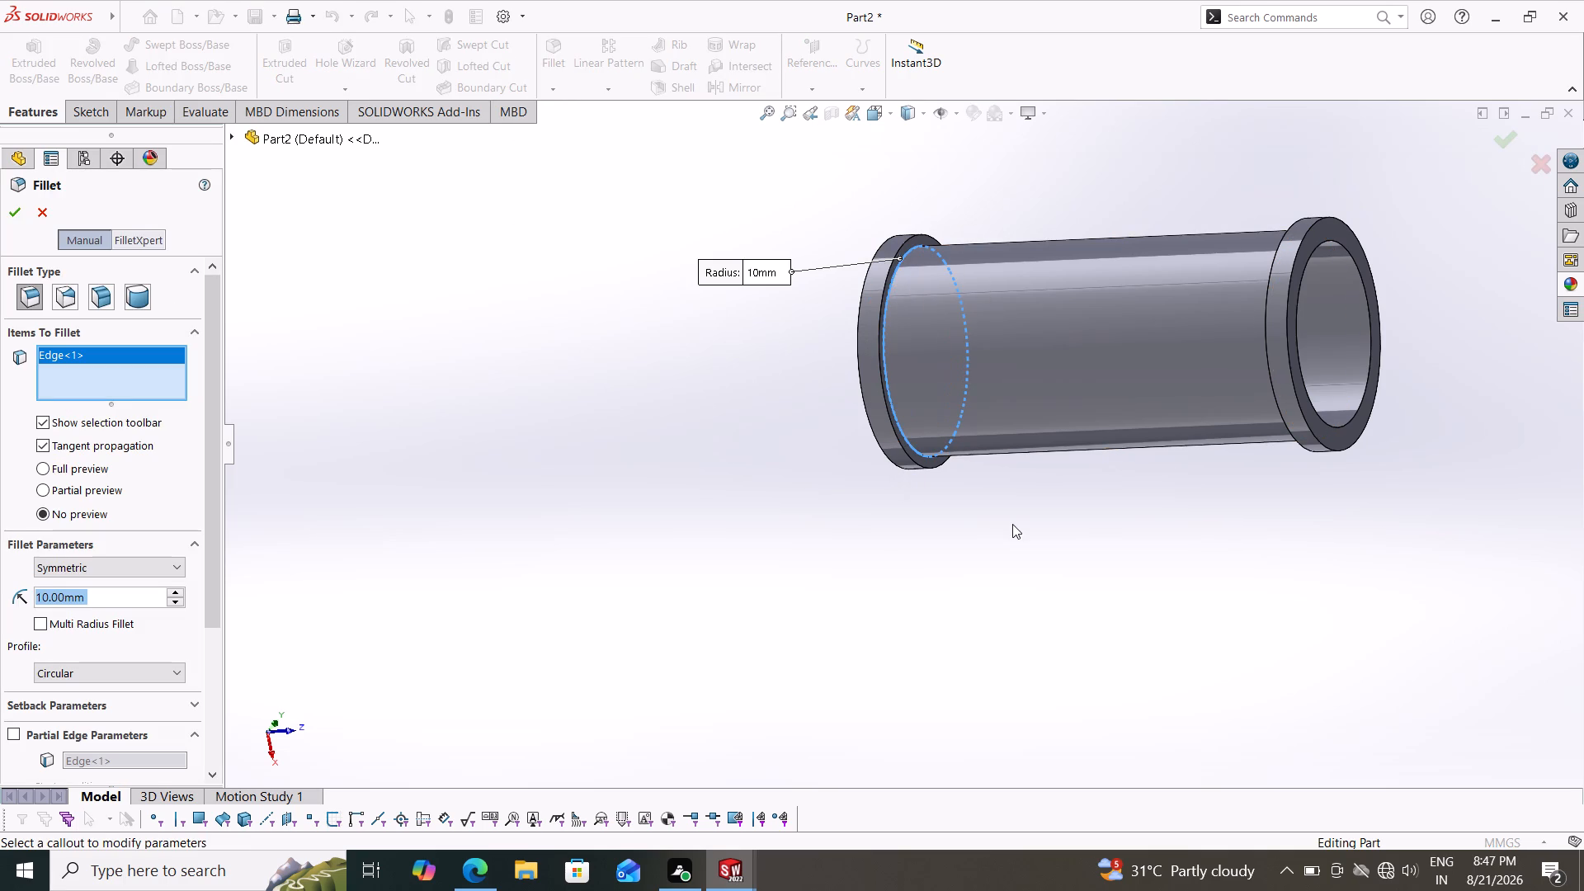
pyautogui.scroll(-1, 1012, 524)
pyautogui.moveTo(1012, 524); pyautogui.dragTo(1099, 662, button='middle')
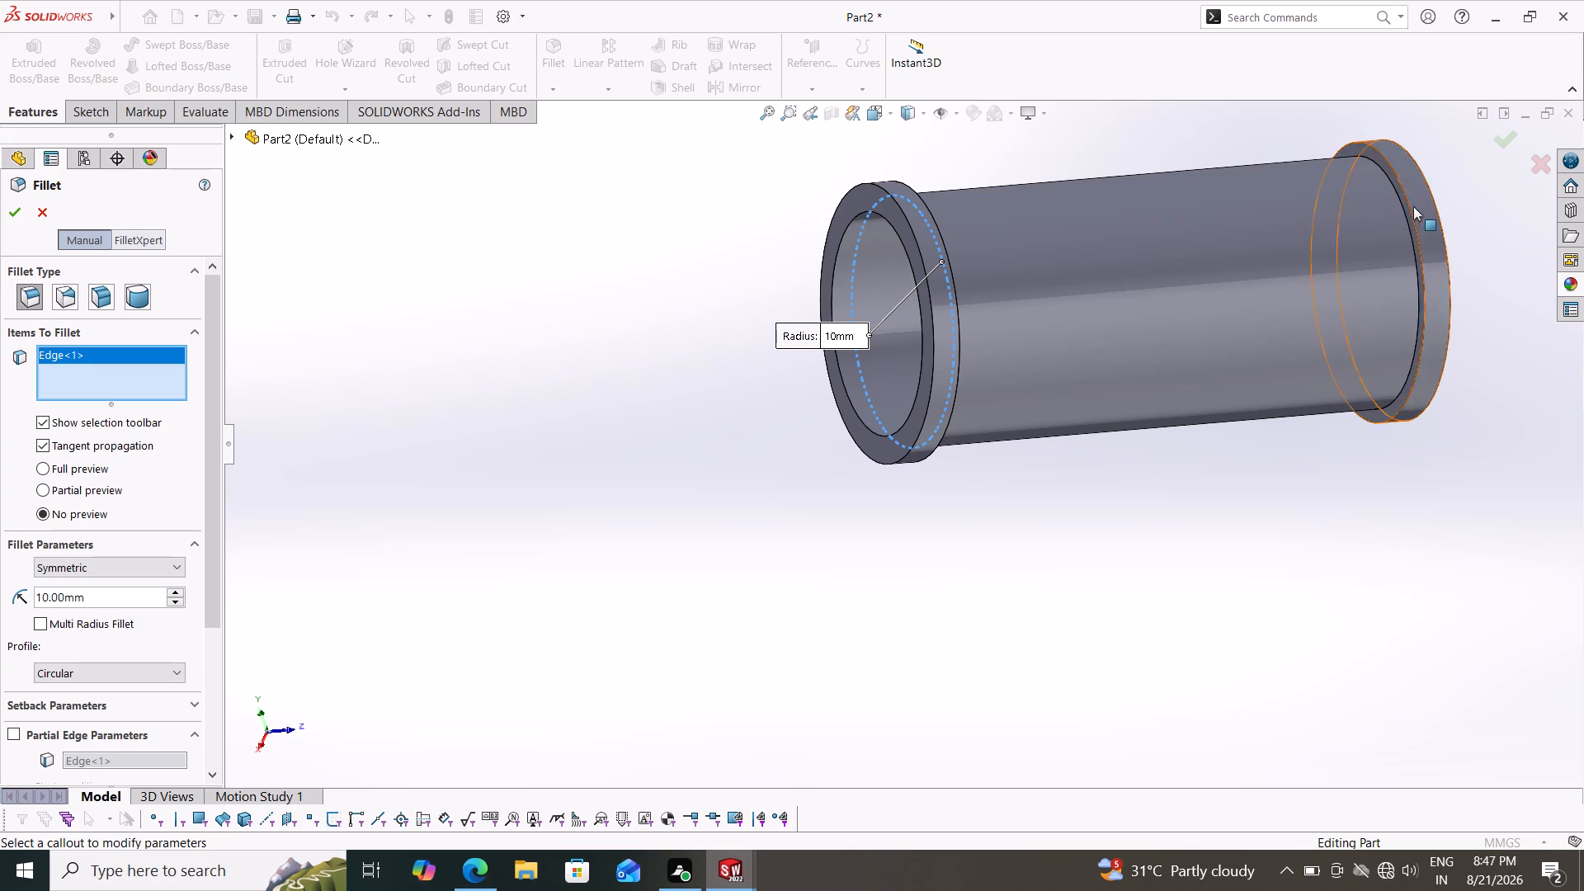
pyautogui.click(1405, 212)
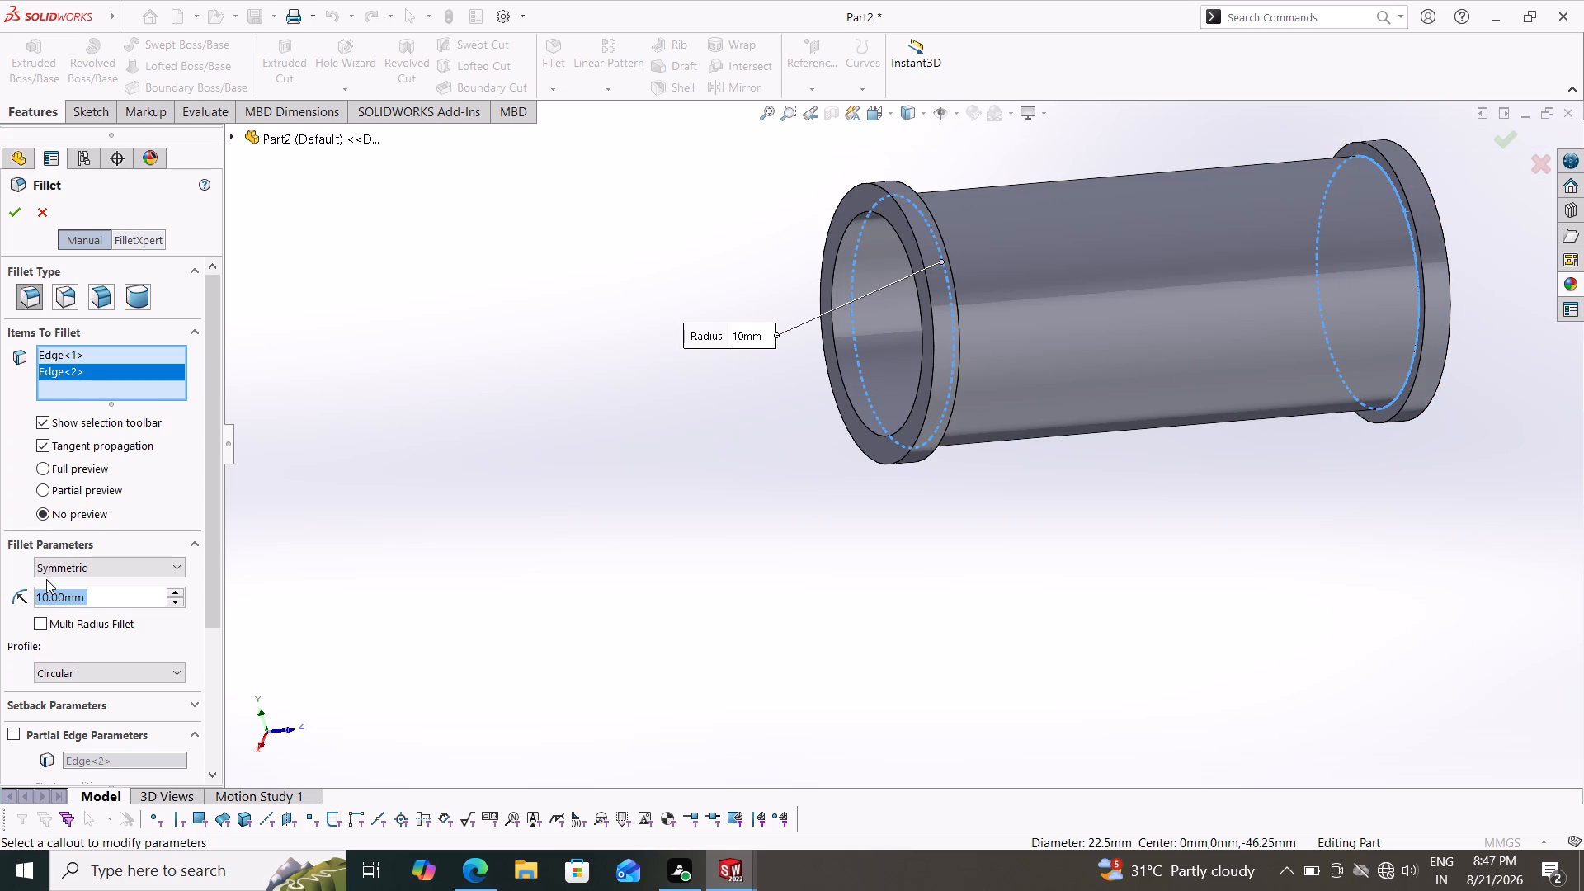
pyautogui.press('1')
pyautogui.press('Return')
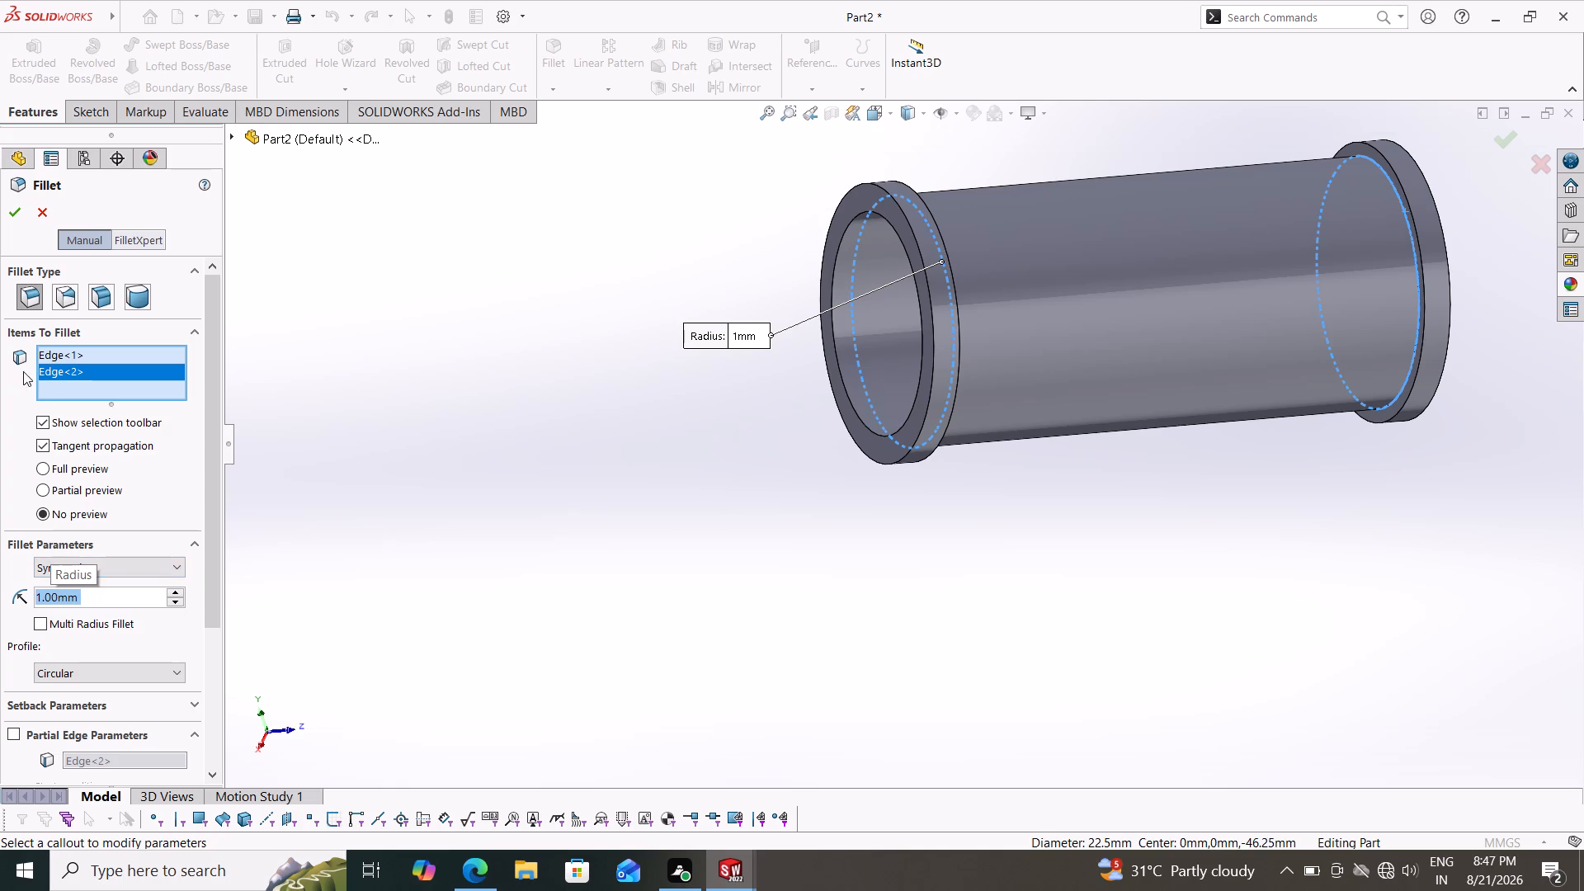
pyautogui.click(12, 209)
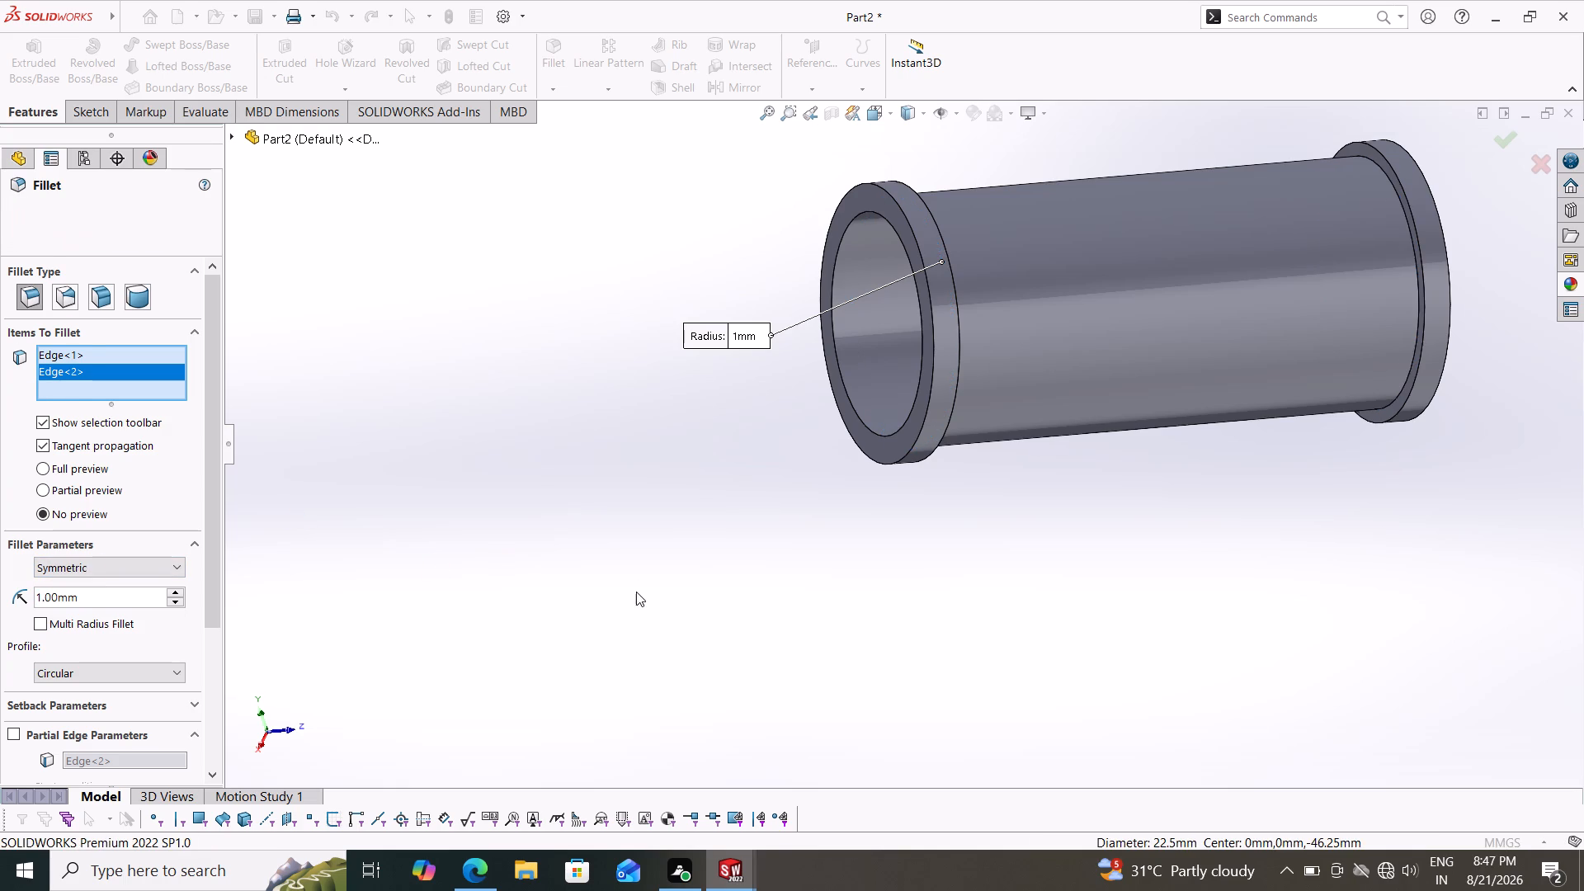
# Examine the fillets between the cylinder and both end flanges from several angles and close up.
pyautogui.moveTo(978, 553); pyautogui.dragTo(864, 511, button='middle')
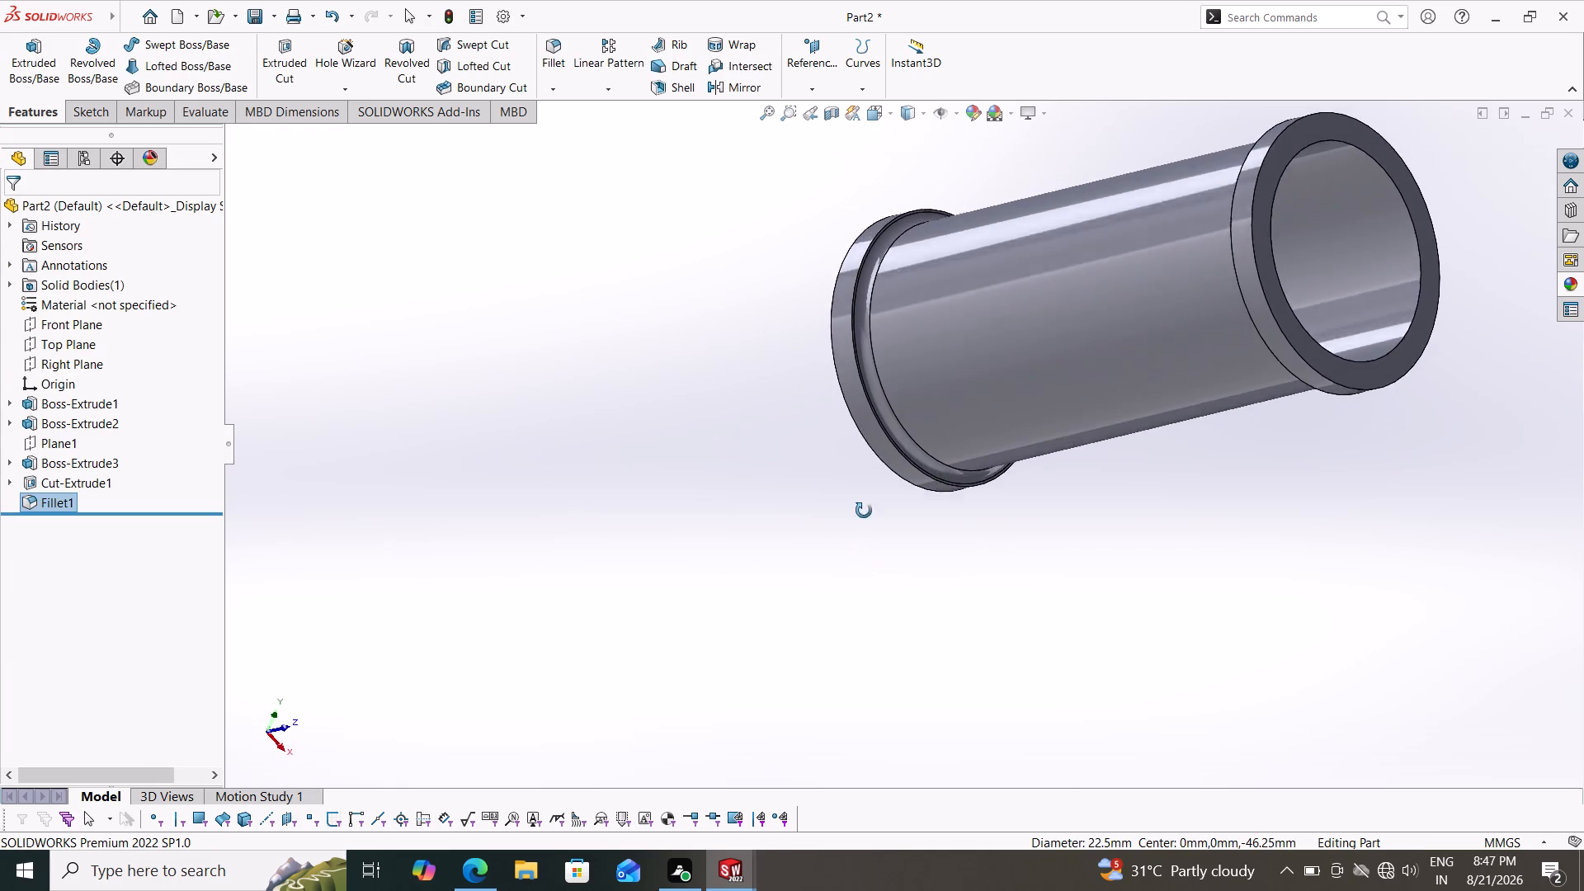
pyautogui.moveTo(864, 511); pyautogui.dragTo(820, 589, button='middle')
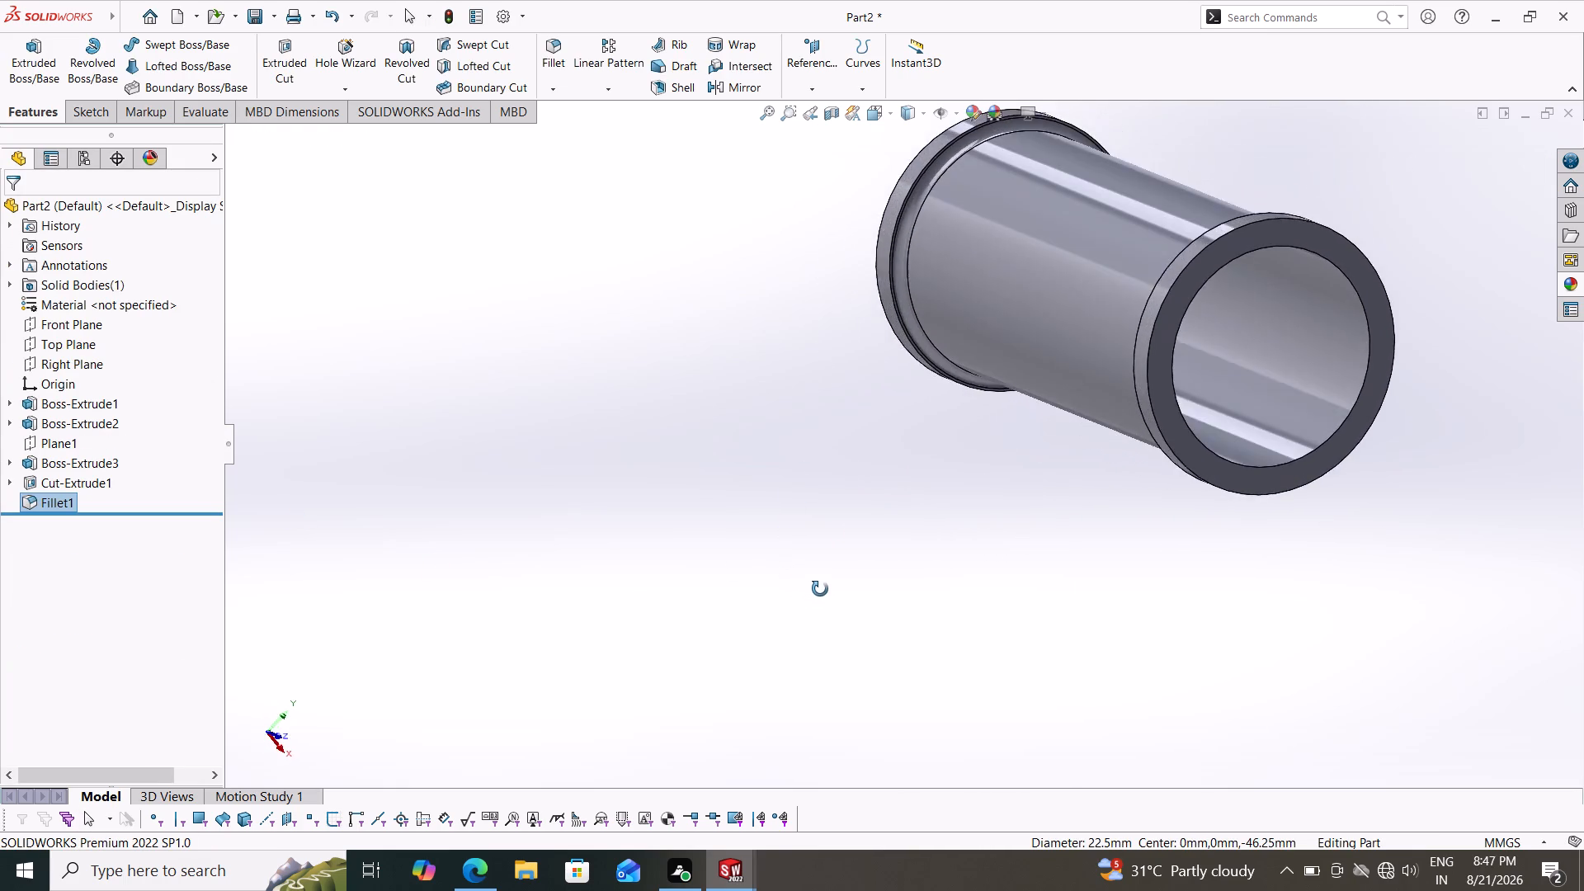
pyautogui.moveTo(820, 589); pyautogui.dragTo(981, 653, button='middle')
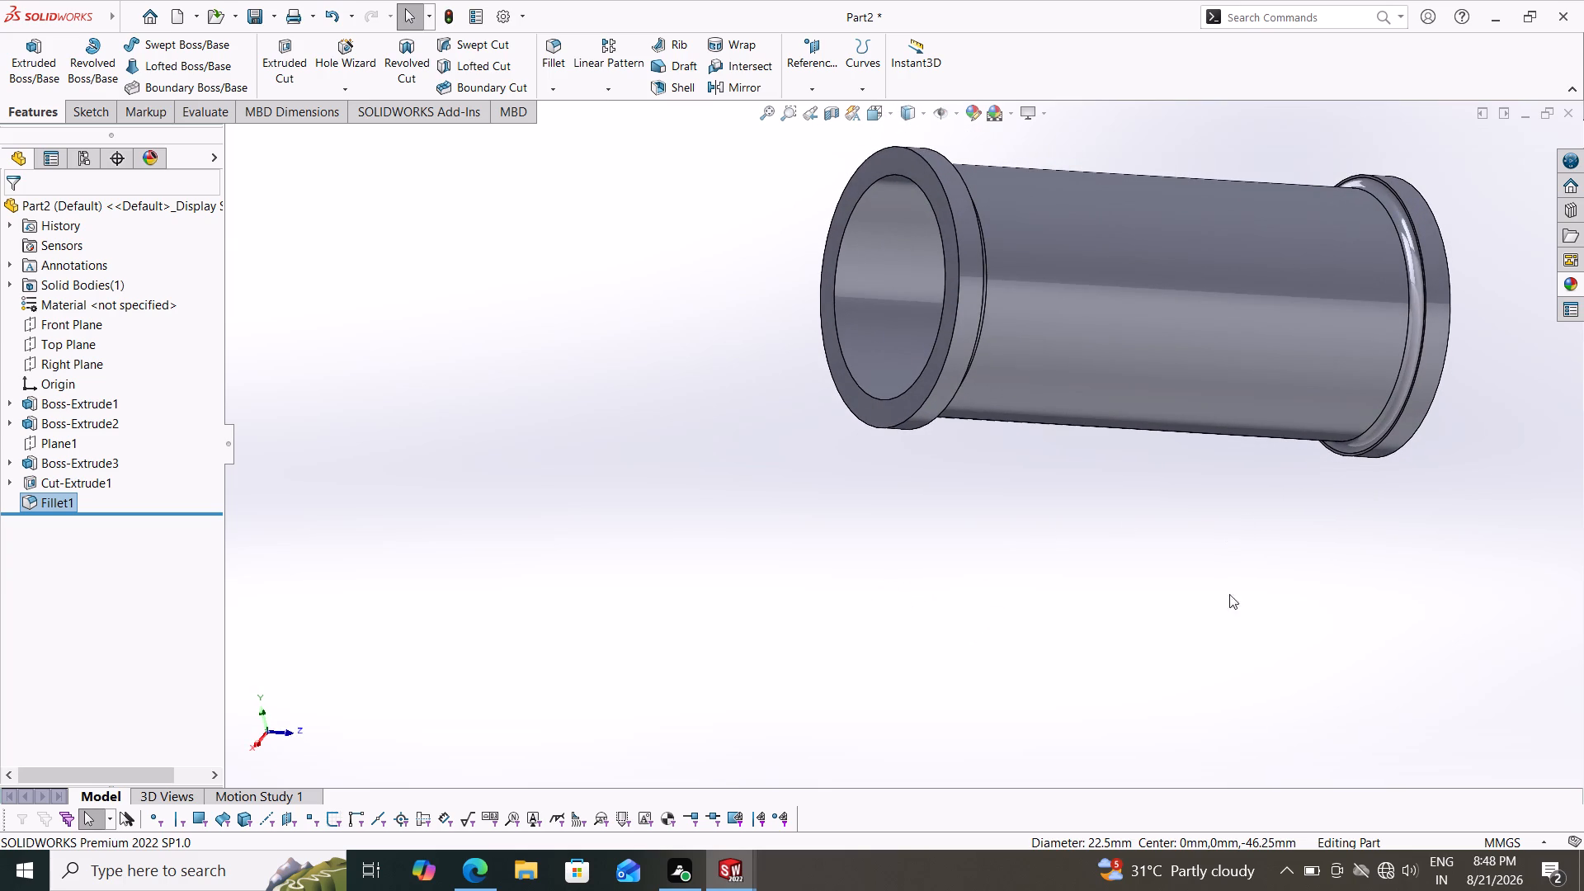
pyautogui.scroll(-1, 1219, 582)
pyautogui.moveTo(1218, 580); pyautogui.dragTo(1058, 450, button='middle')
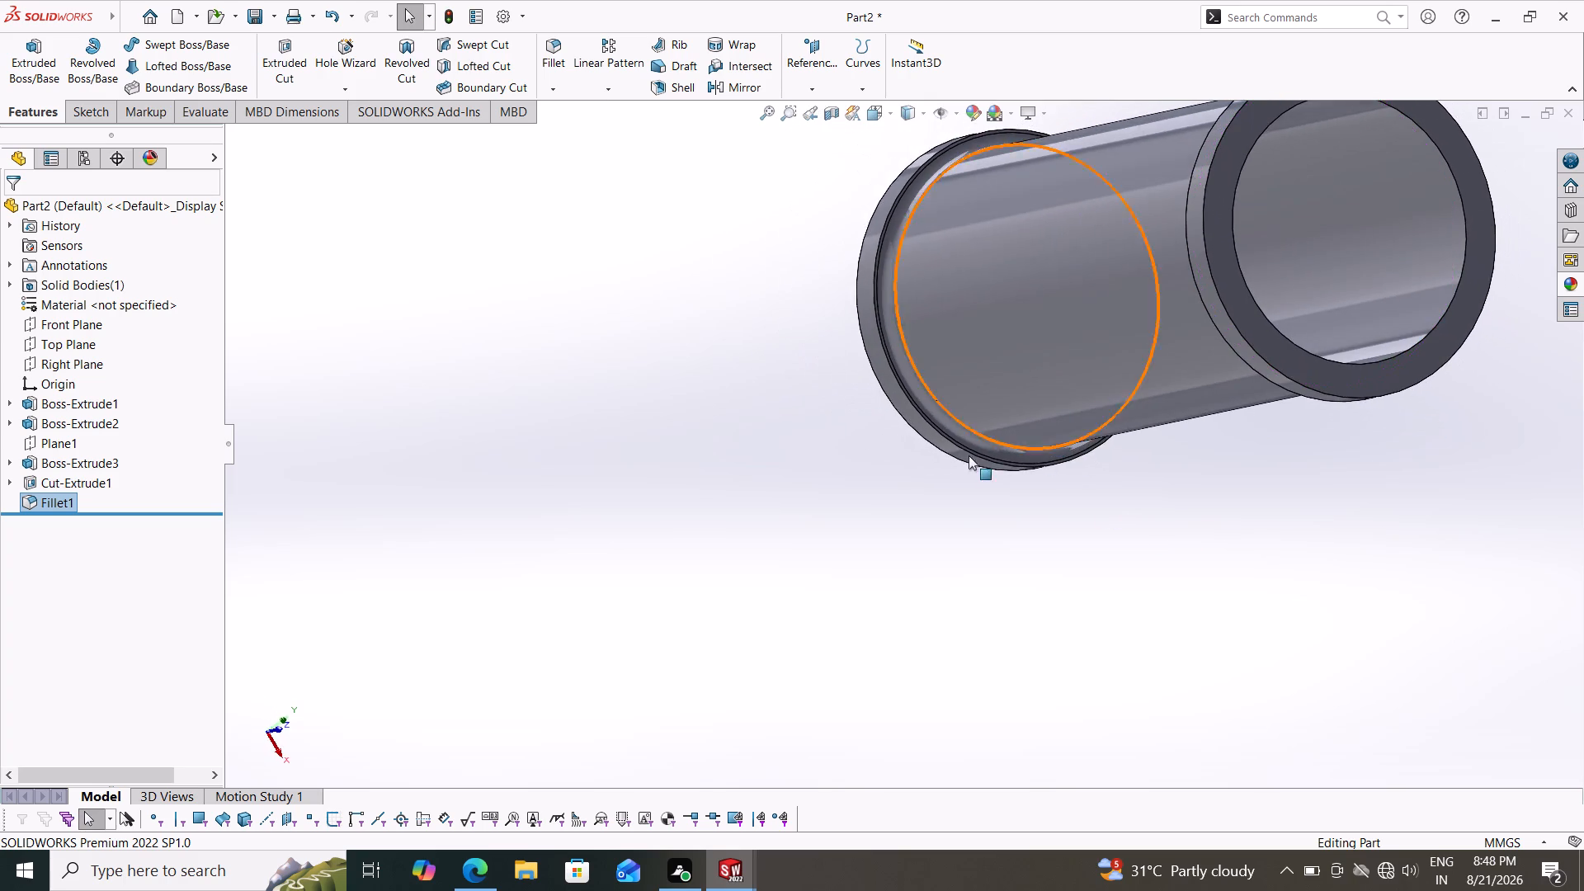
pyautogui.scroll(-3, 846, 480)
pyautogui.scroll(2, 937, 464)
pyautogui.scroll(-5, 949, 462)
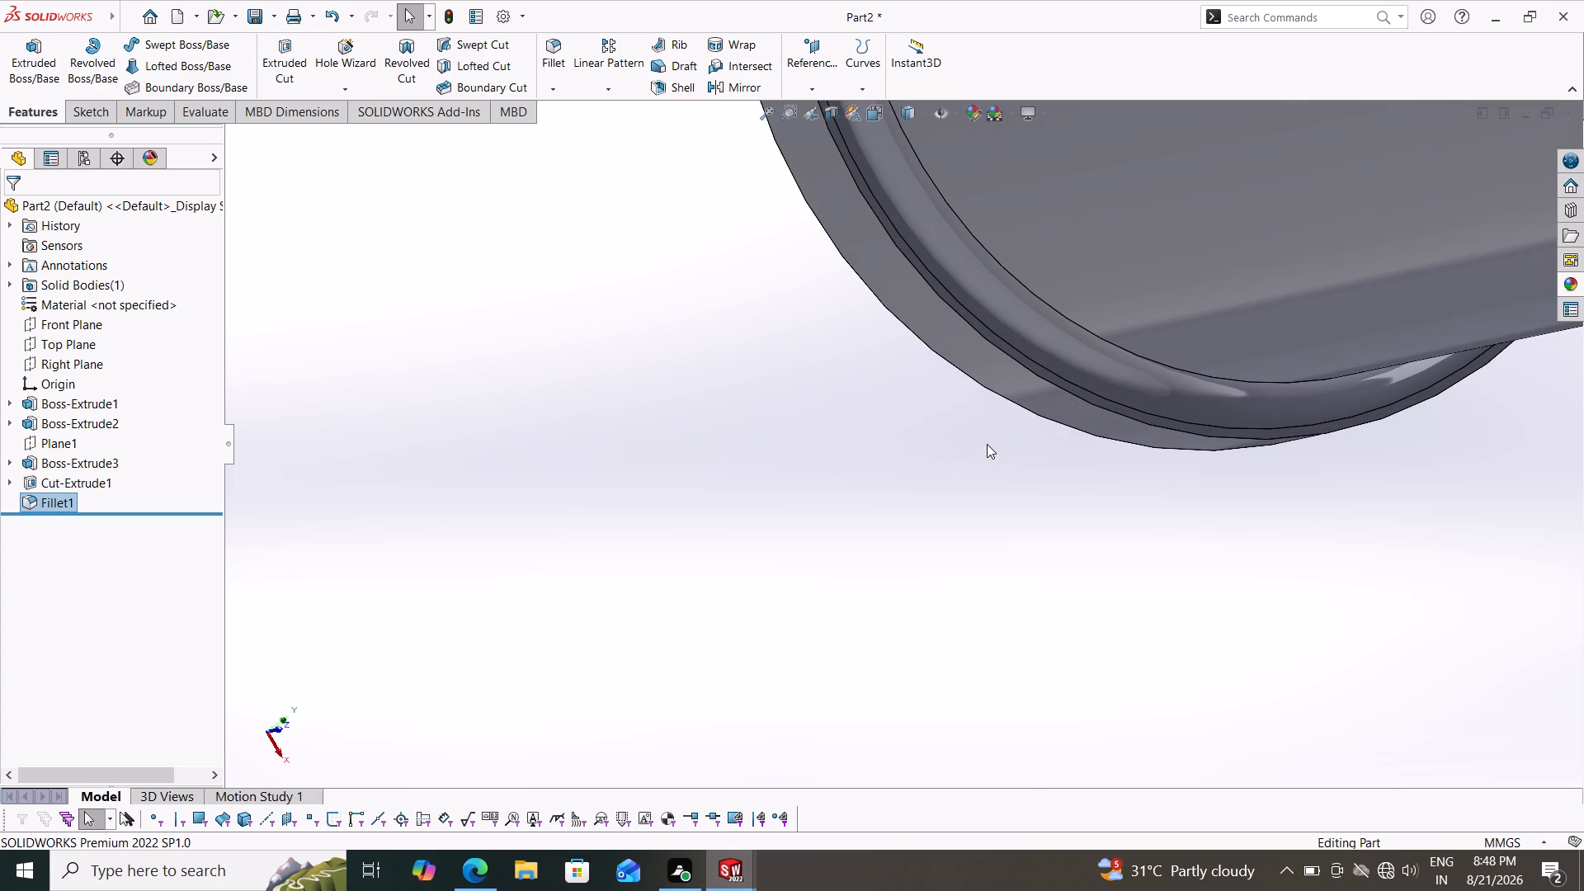
pyautogui.moveTo(986, 444); pyautogui.dragTo(1300, 466, button='middle')
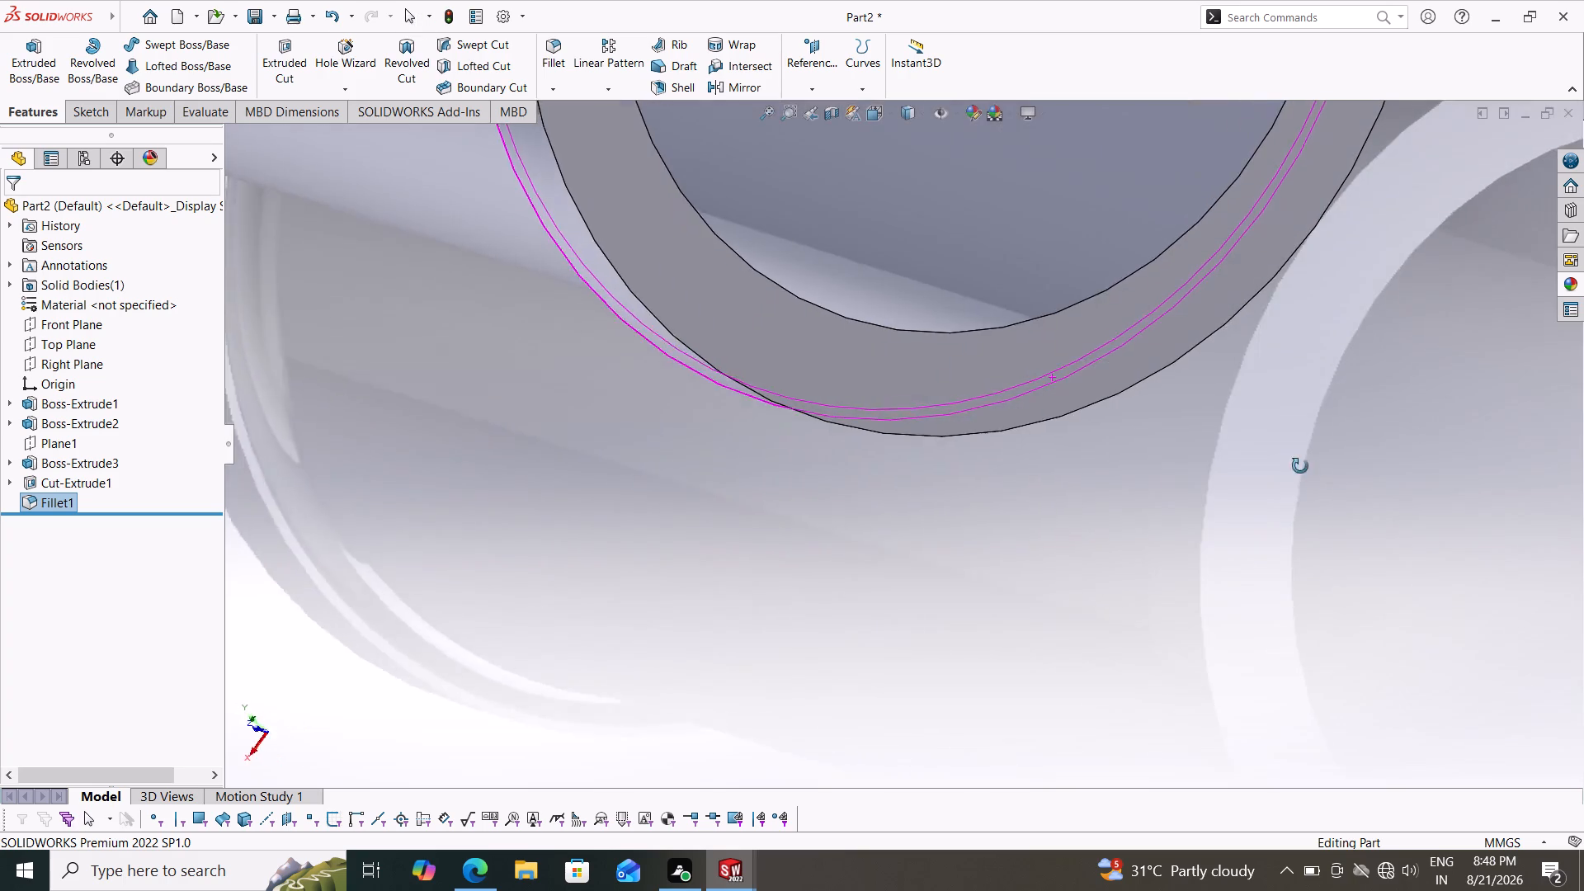
pyautogui.moveTo(1300, 466); pyautogui.dragTo(960, 470, button='middle')
pyautogui.scroll(-3, 983, 469)
pyautogui.scroll(5, 983, 469)
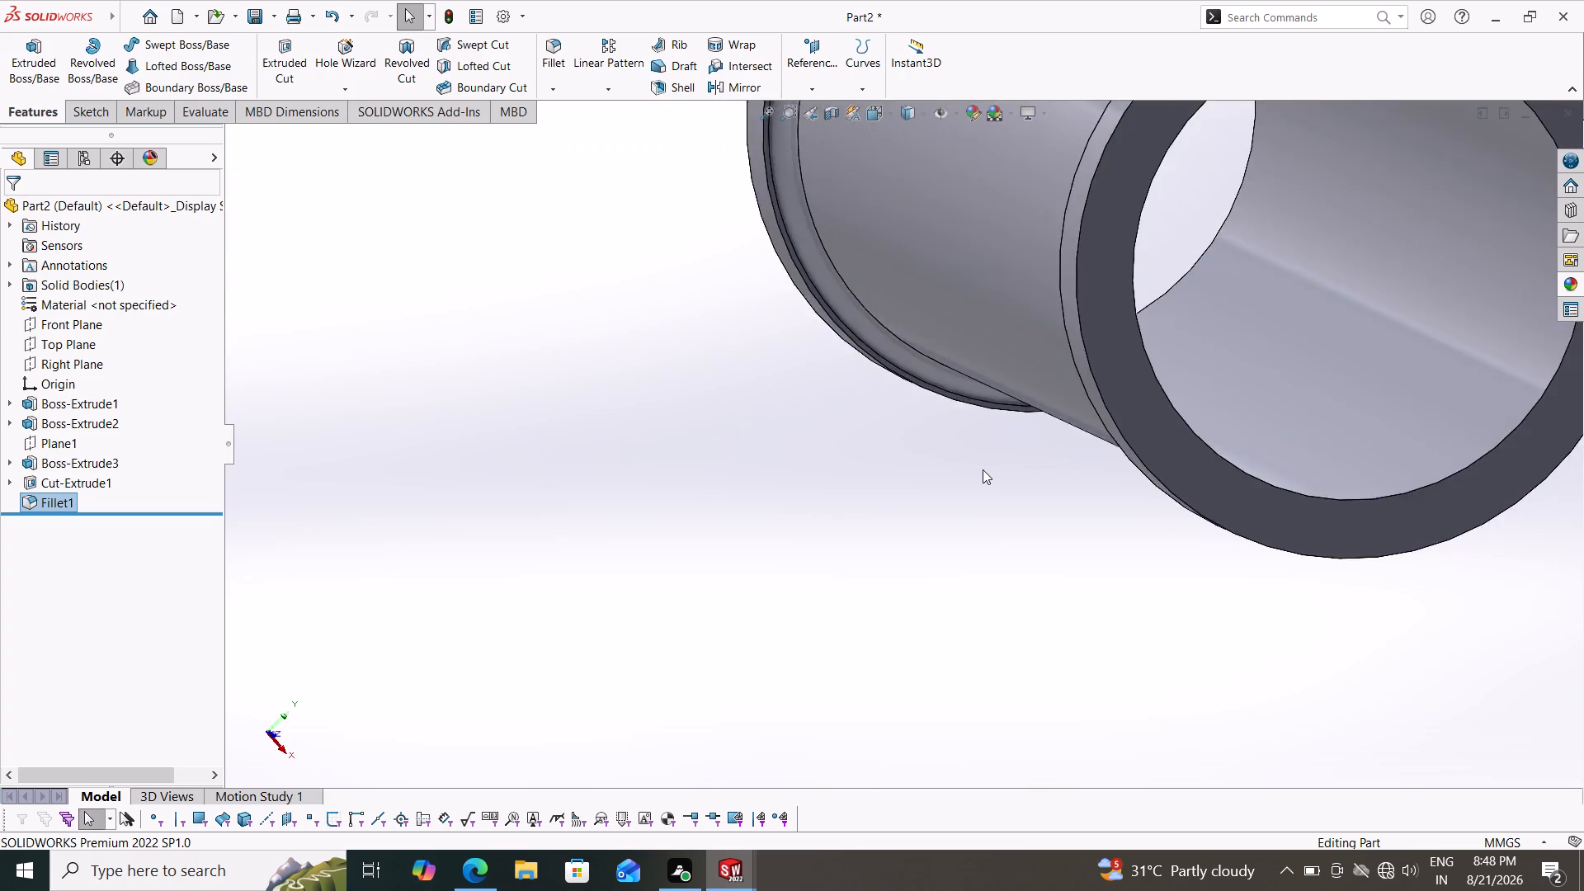
pyautogui.scroll(3, 983, 469)
pyautogui.moveTo(926, 488); pyautogui.dragTo(1084, 524, button='middle')
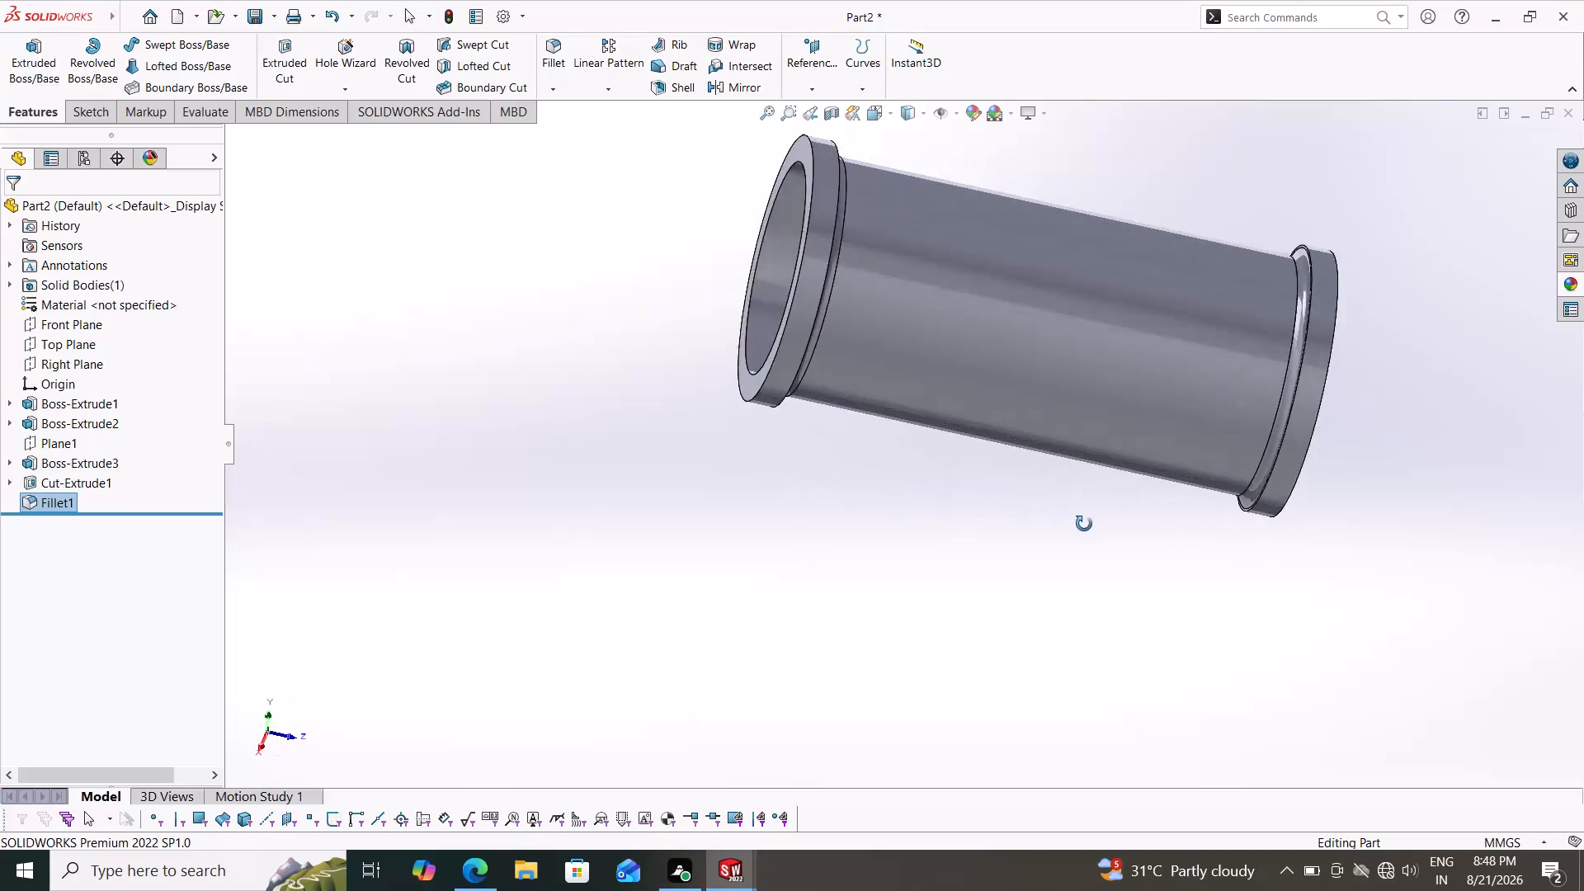
pyautogui.moveTo(1084, 524); pyautogui.dragTo(959, 485, button='middle')
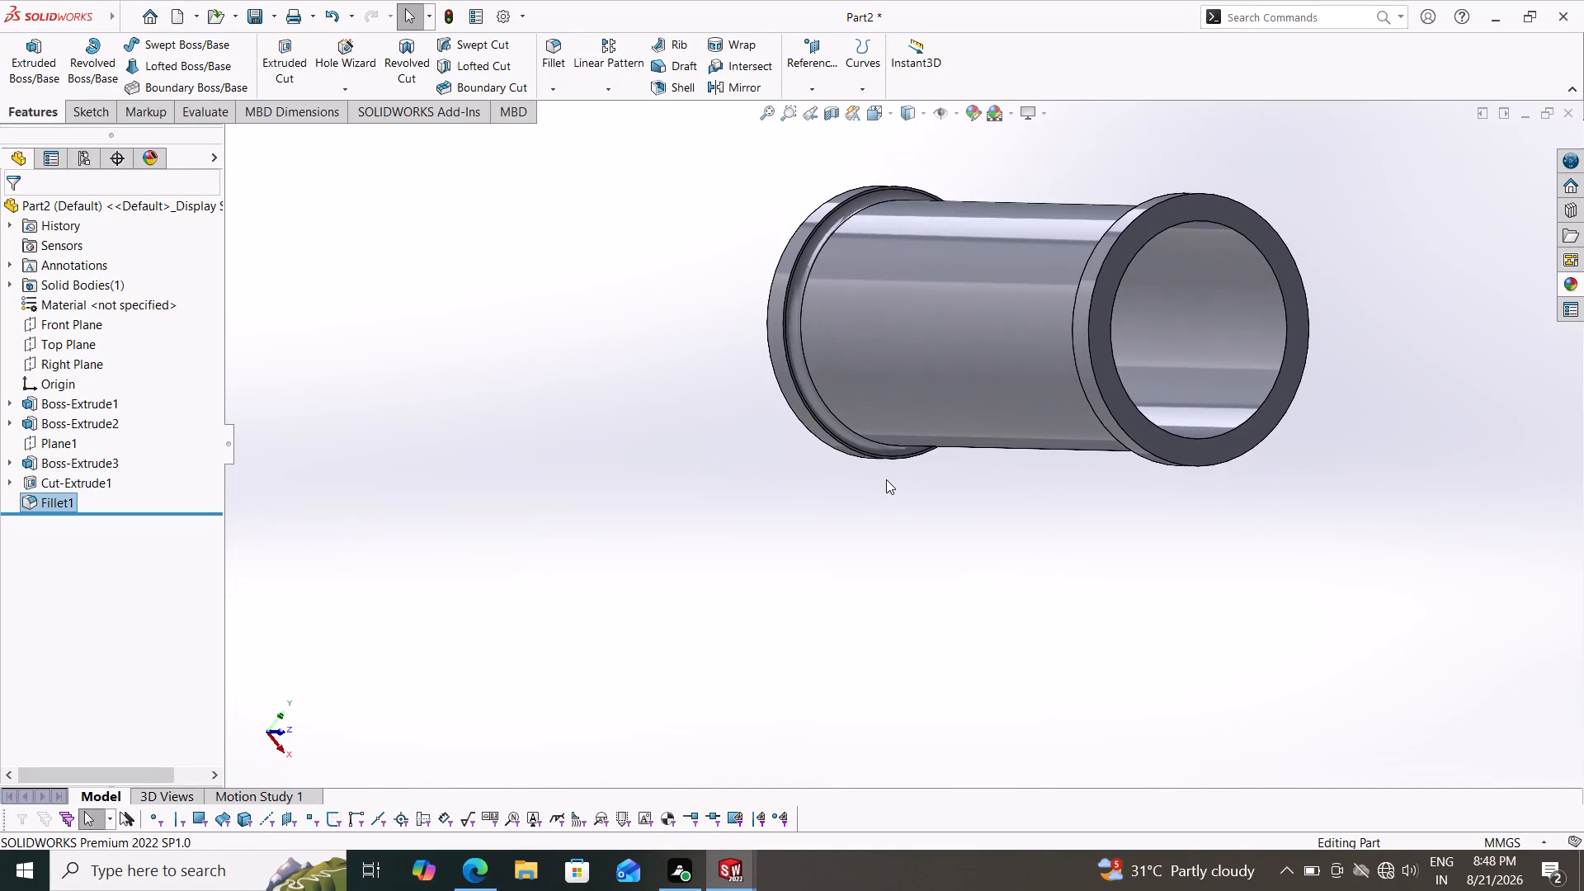
pyautogui.scroll(-3, 886, 479)
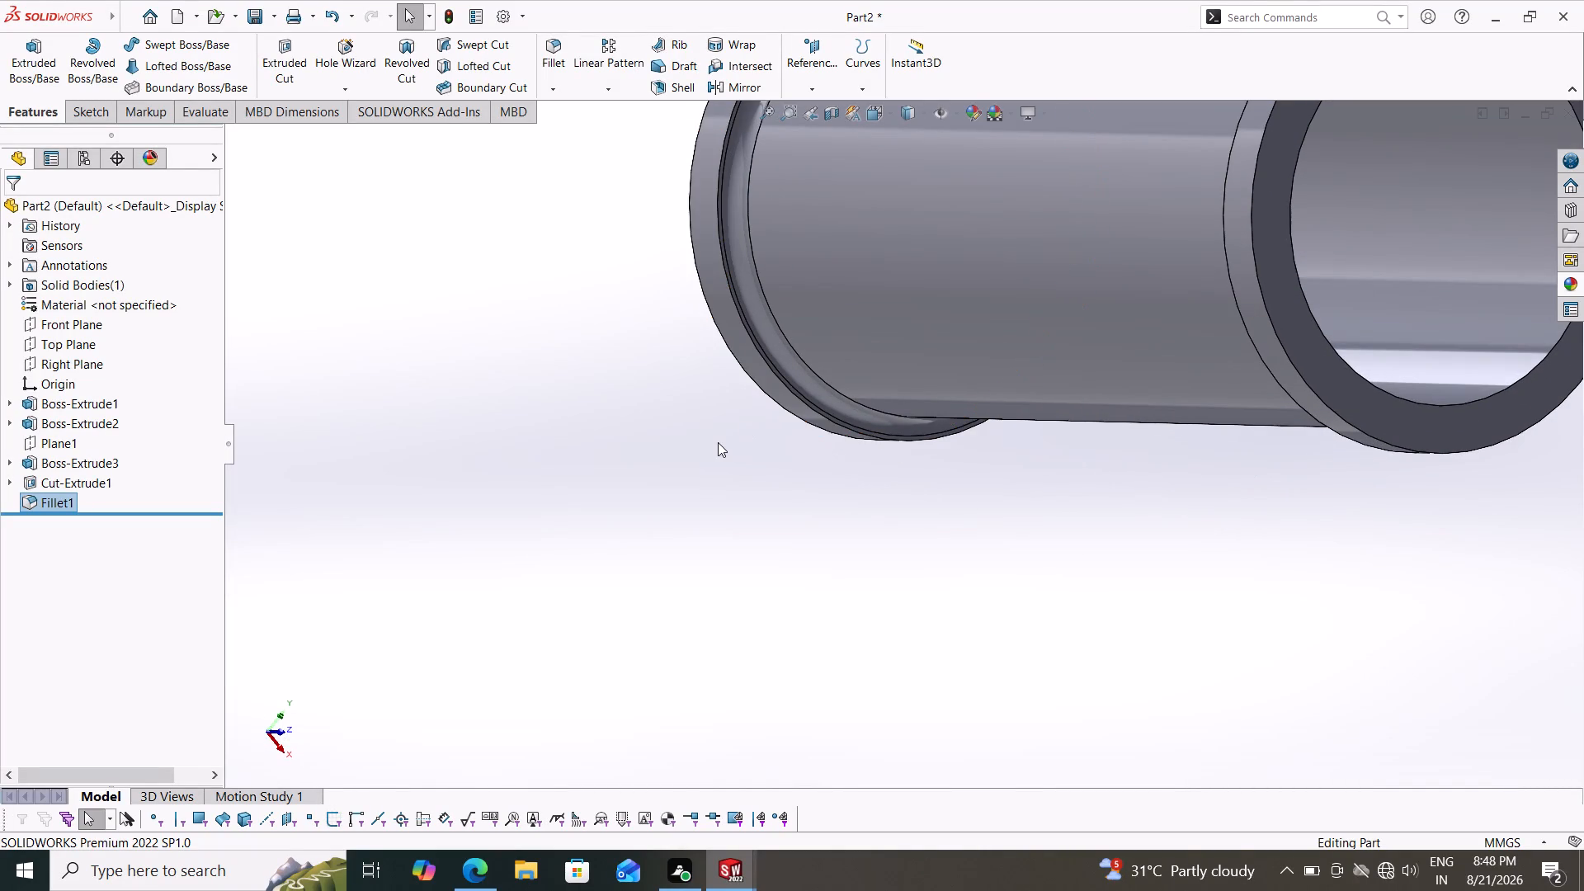
pyautogui.moveTo(724, 439); pyautogui.dragTo(812, 323, button='middle')
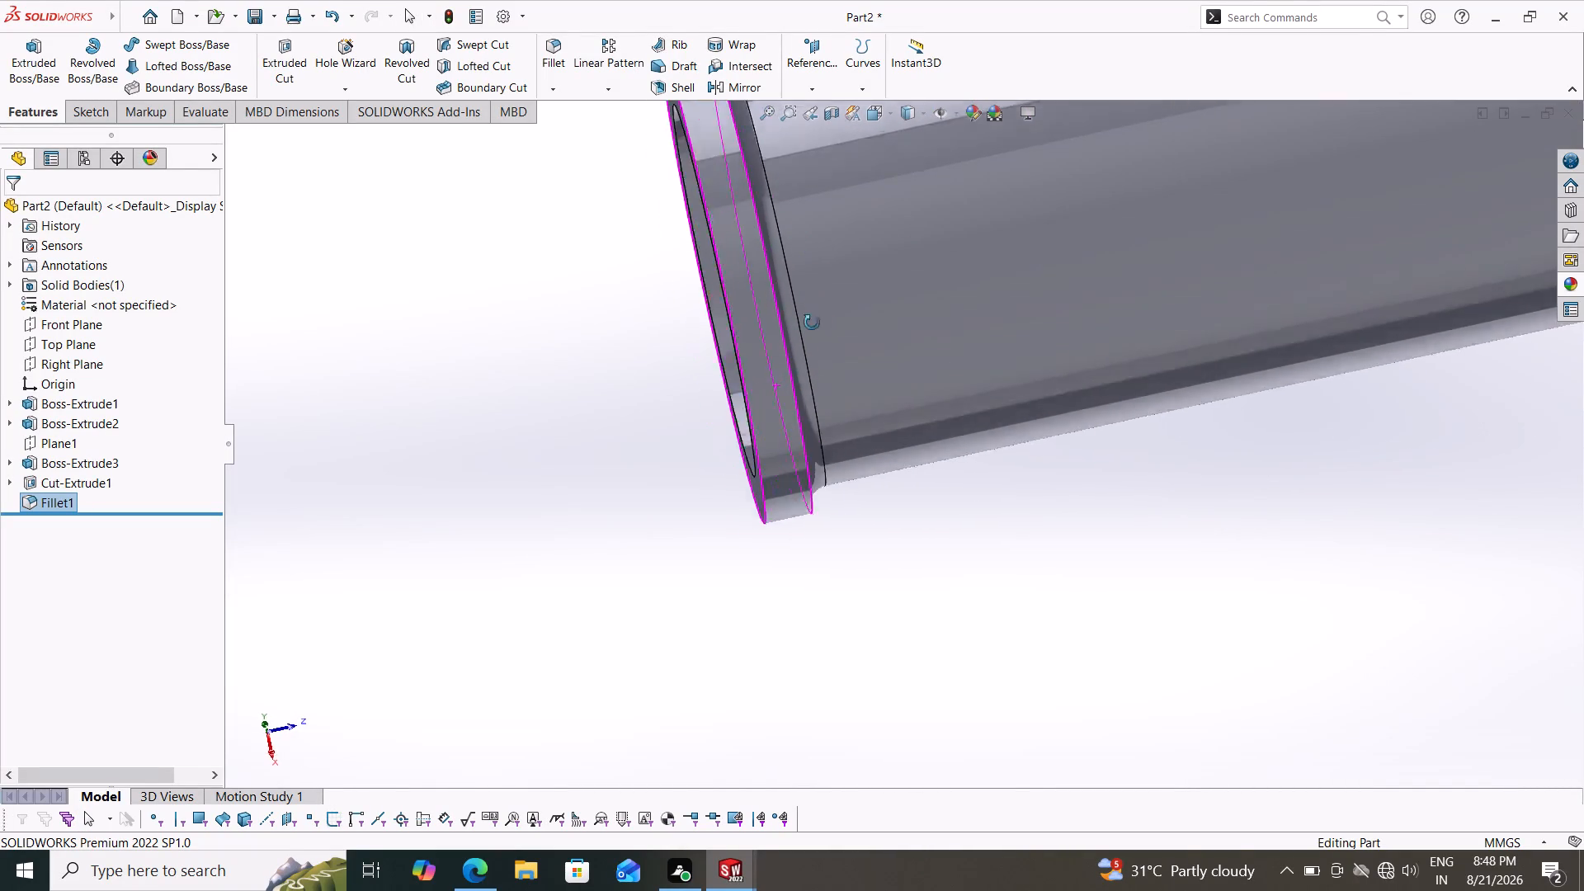
# Examine the spool from several angles, comparing the fillets between the cylinder and both flanges.
pyautogui.moveTo(812, 323); pyautogui.dragTo(730, 371, button='middle')
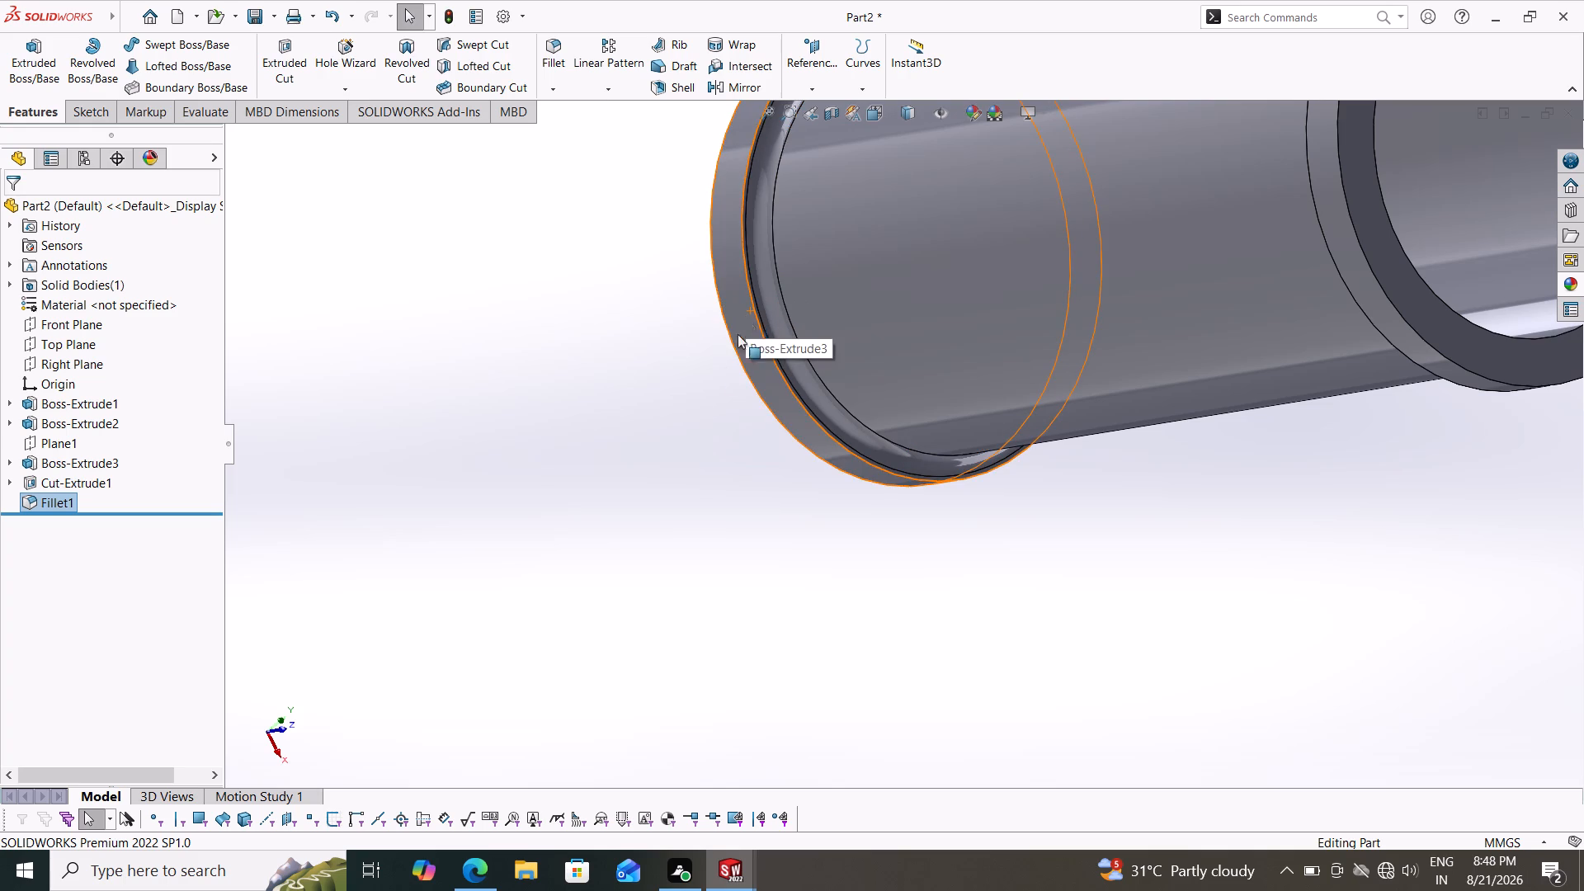
pyautogui.moveTo(607, 490); pyautogui.dragTo(862, 435, button='middle')
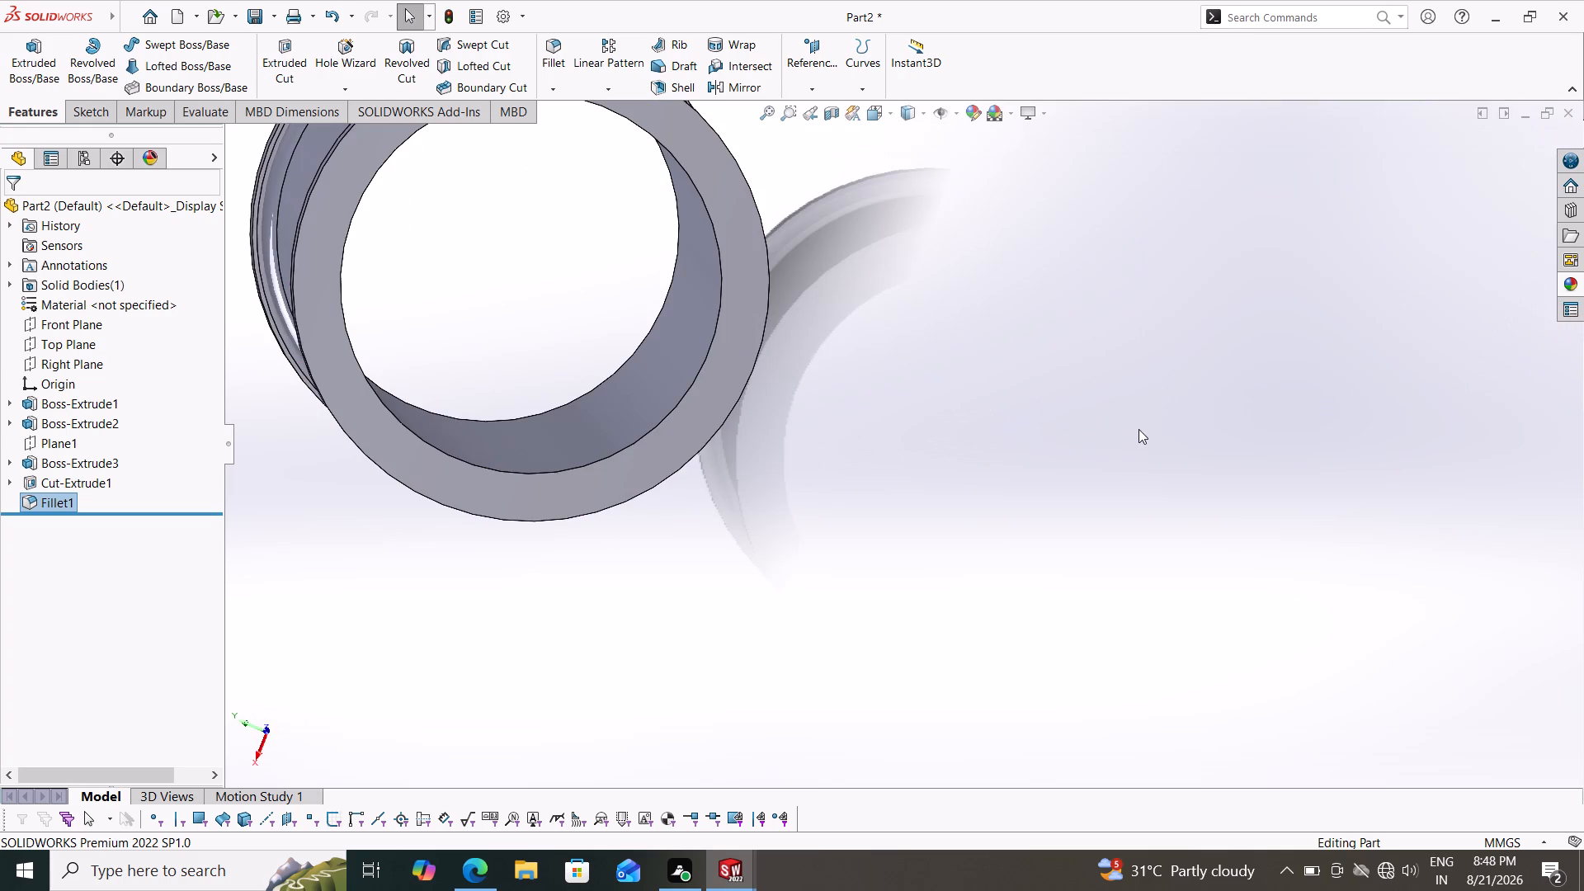
pyautogui.scroll(-1, 997, 445)
pyautogui.moveTo(995, 445); pyautogui.dragTo(874, 454, button='middle')
pyautogui.scroll(-2, 1092, 447)
pyautogui.scroll(3, 1098, 448)
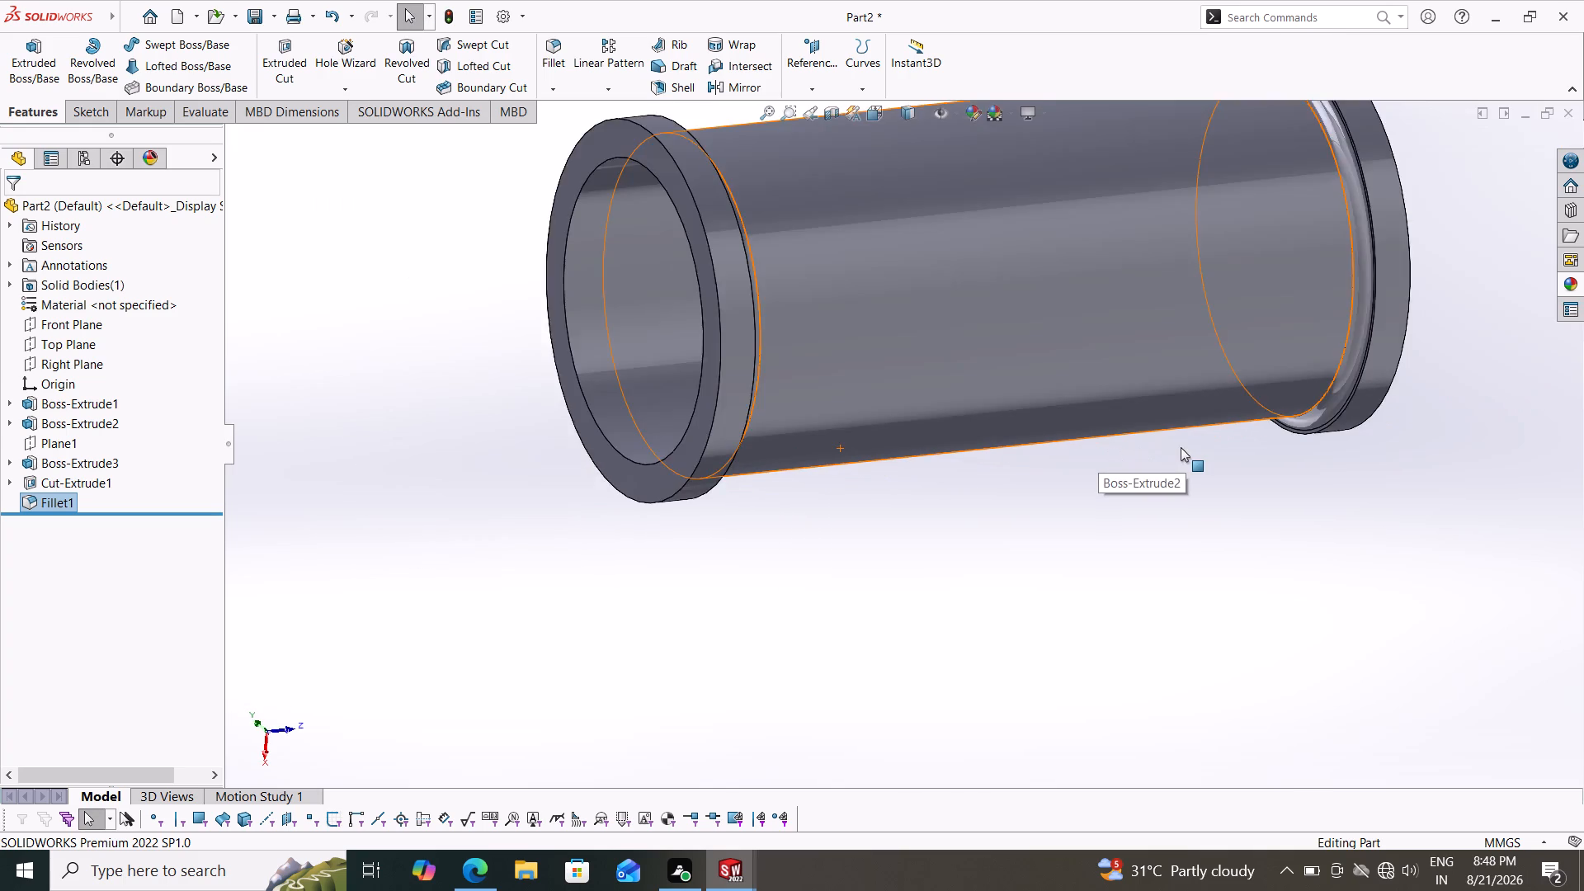
pyautogui.scroll(2, 1181, 447)
pyautogui.moveTo(1307, 474); pyautogui.dragTo(1294, 483, button='middle')
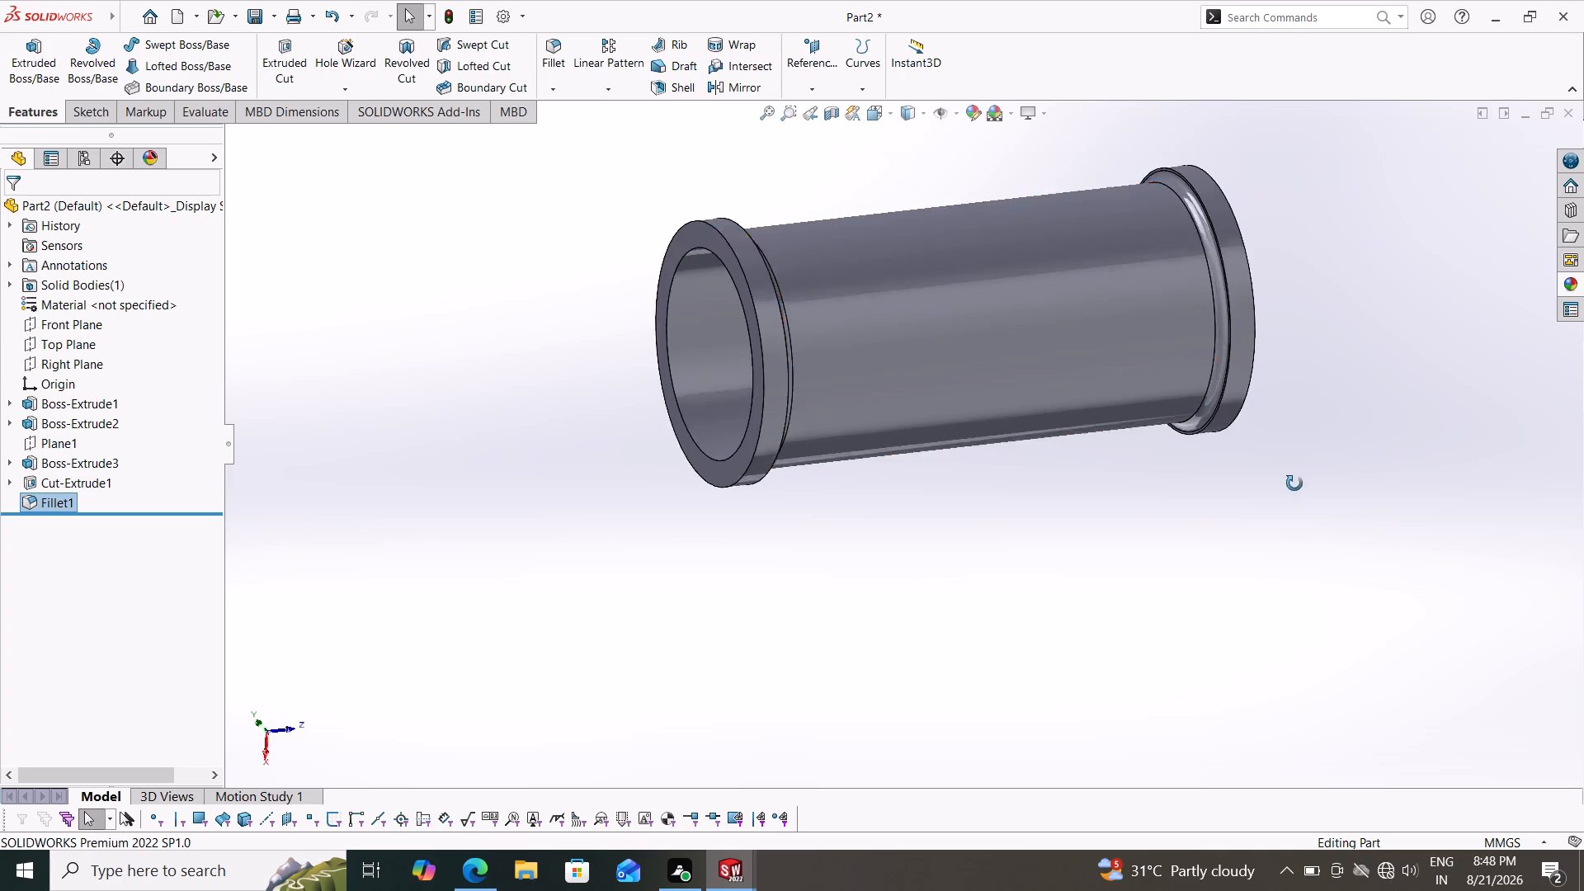
pyautogui.moveTo(1294, 483); pyautogui.dragTo(1184, 482, button='middle')
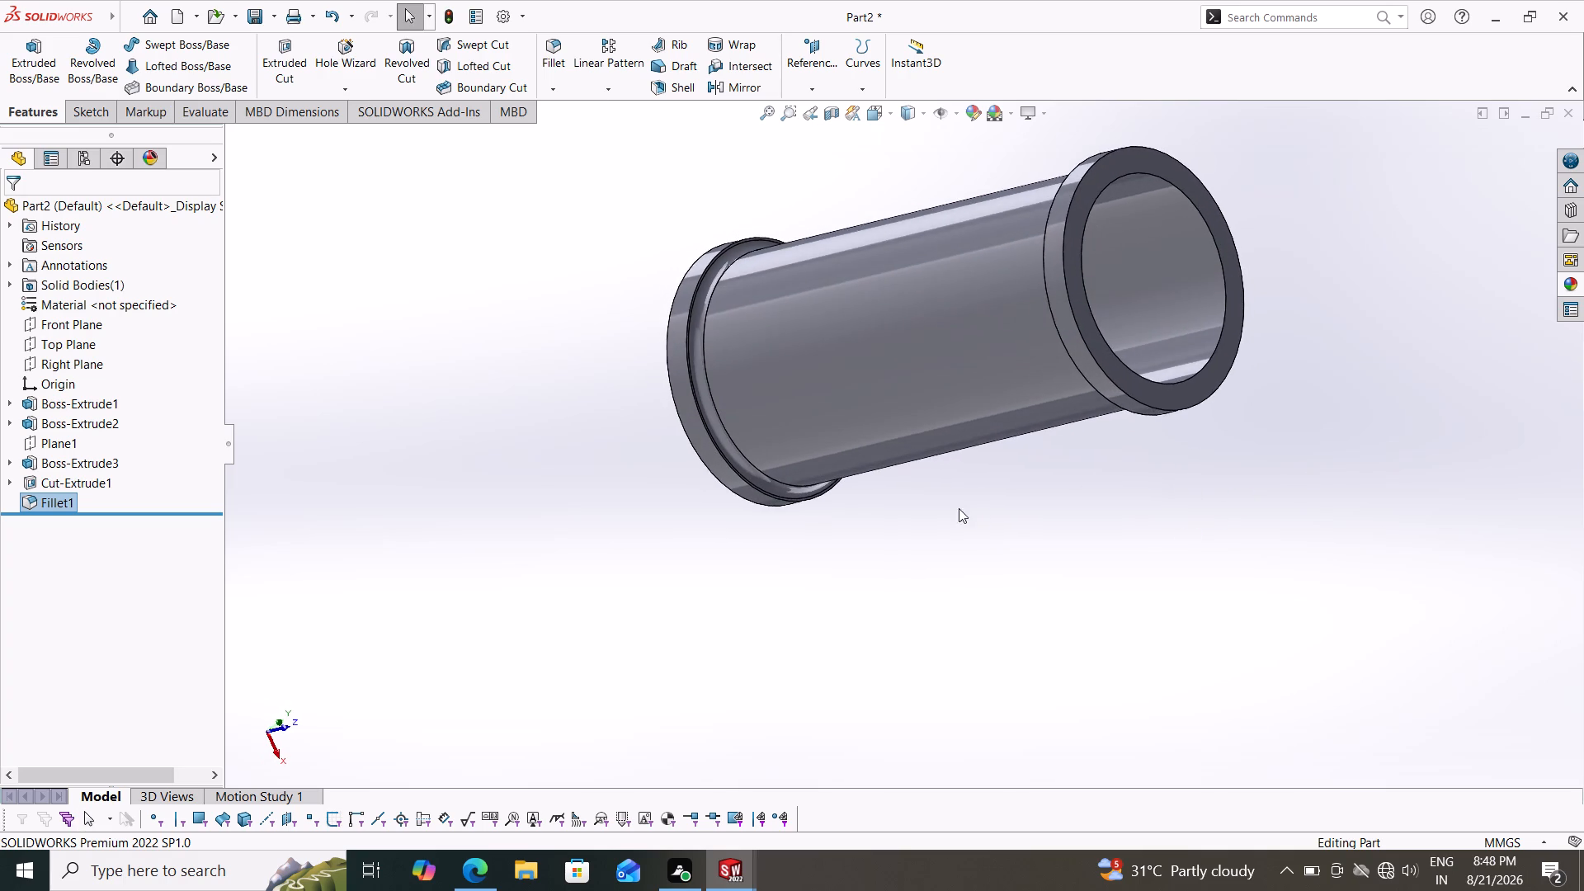
pyautogui.scroll(-2, 940, 513)
pyautogui.scroll(-2, 784, 522)
pyautogui.scroll(2, 784, 522)
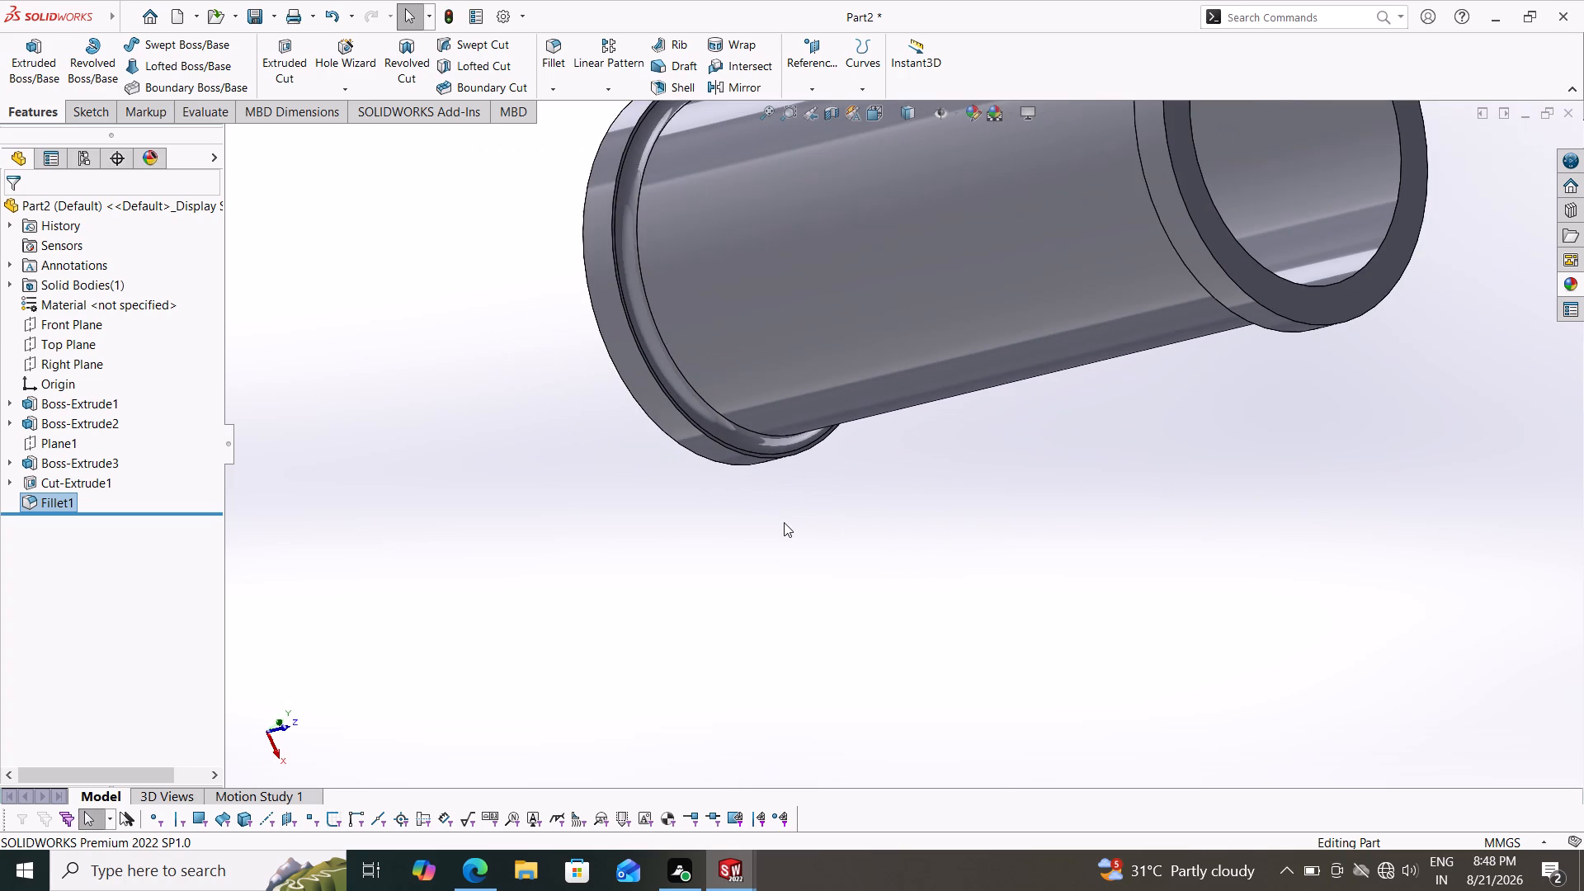
pyautogui.scroll(2, 784, 522)
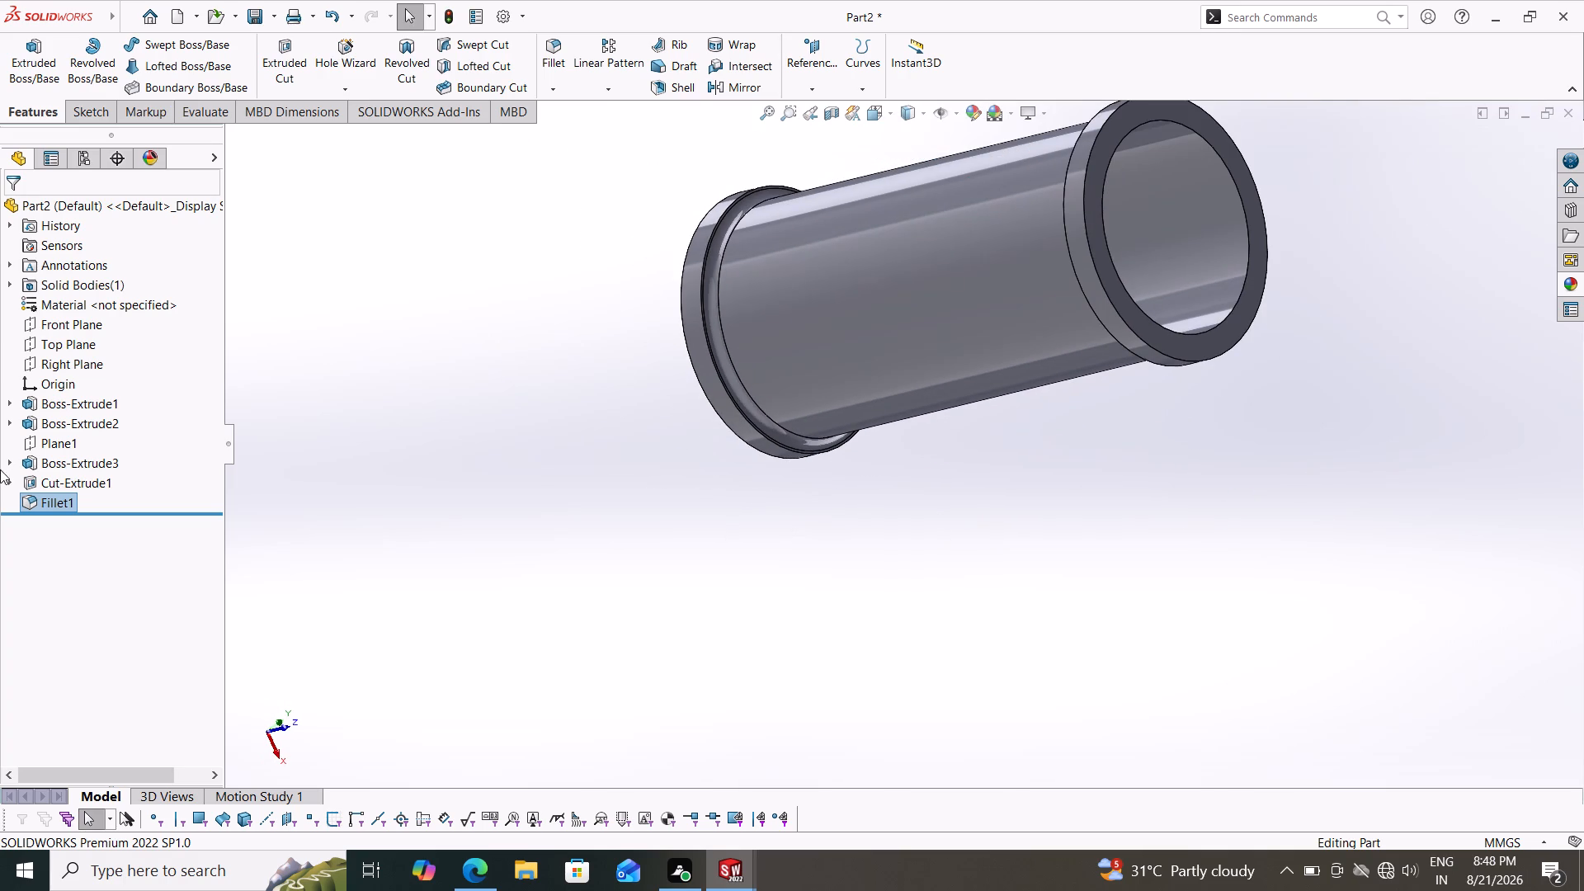
# Reopen the flange fillet feature and check its selected edges and radius setting at both ends of the cylinder.
pyautogui.click(54, 501)
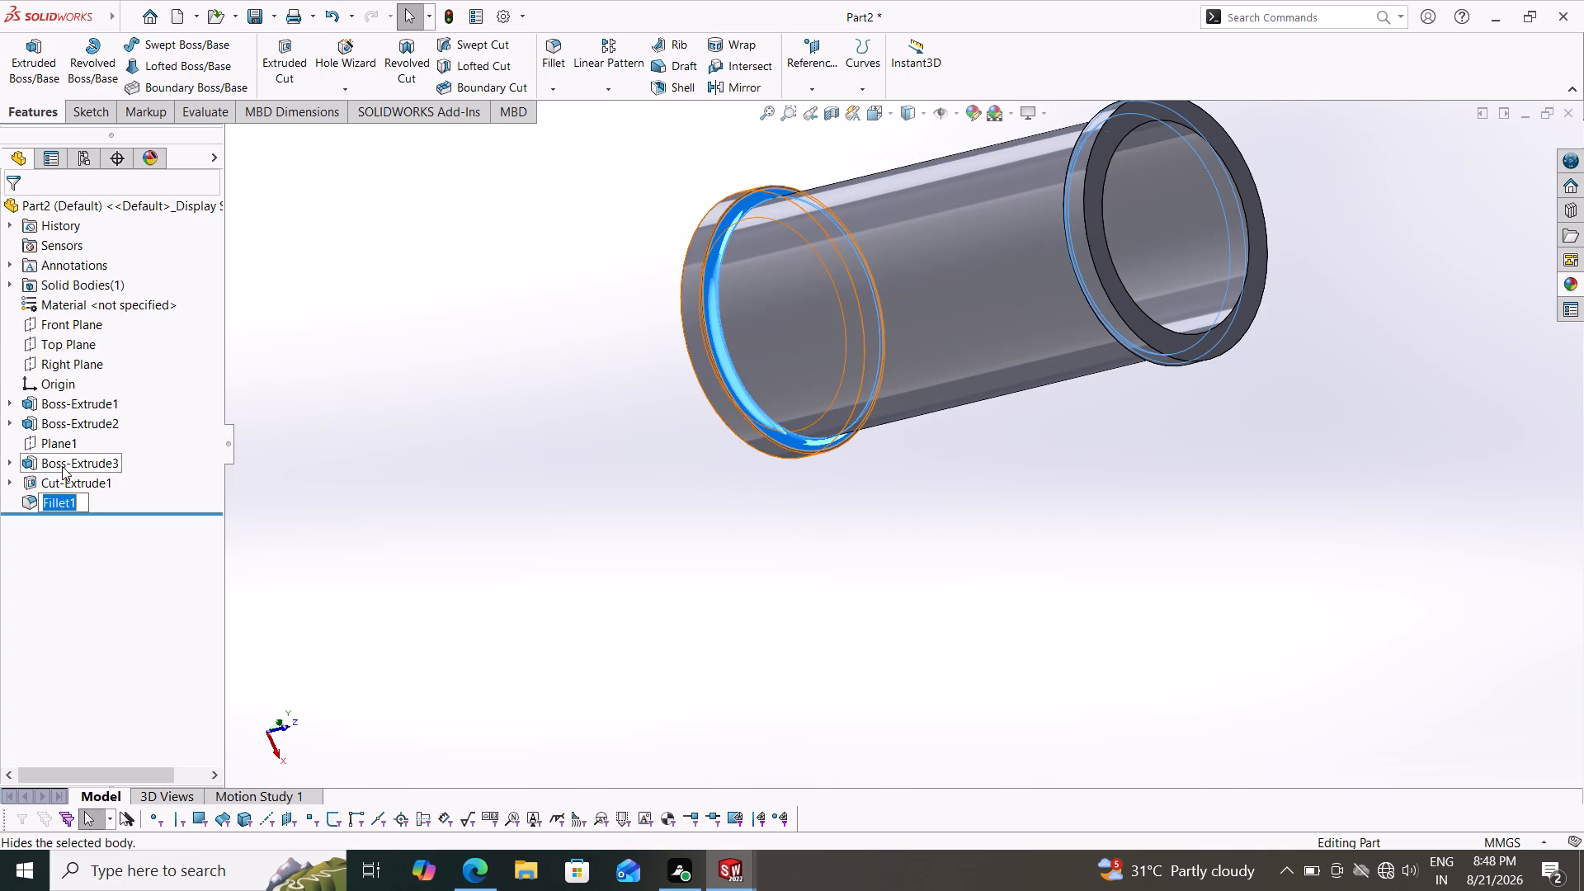
pyautogui.click(45, 533)
pyautogui.click(50, 495)
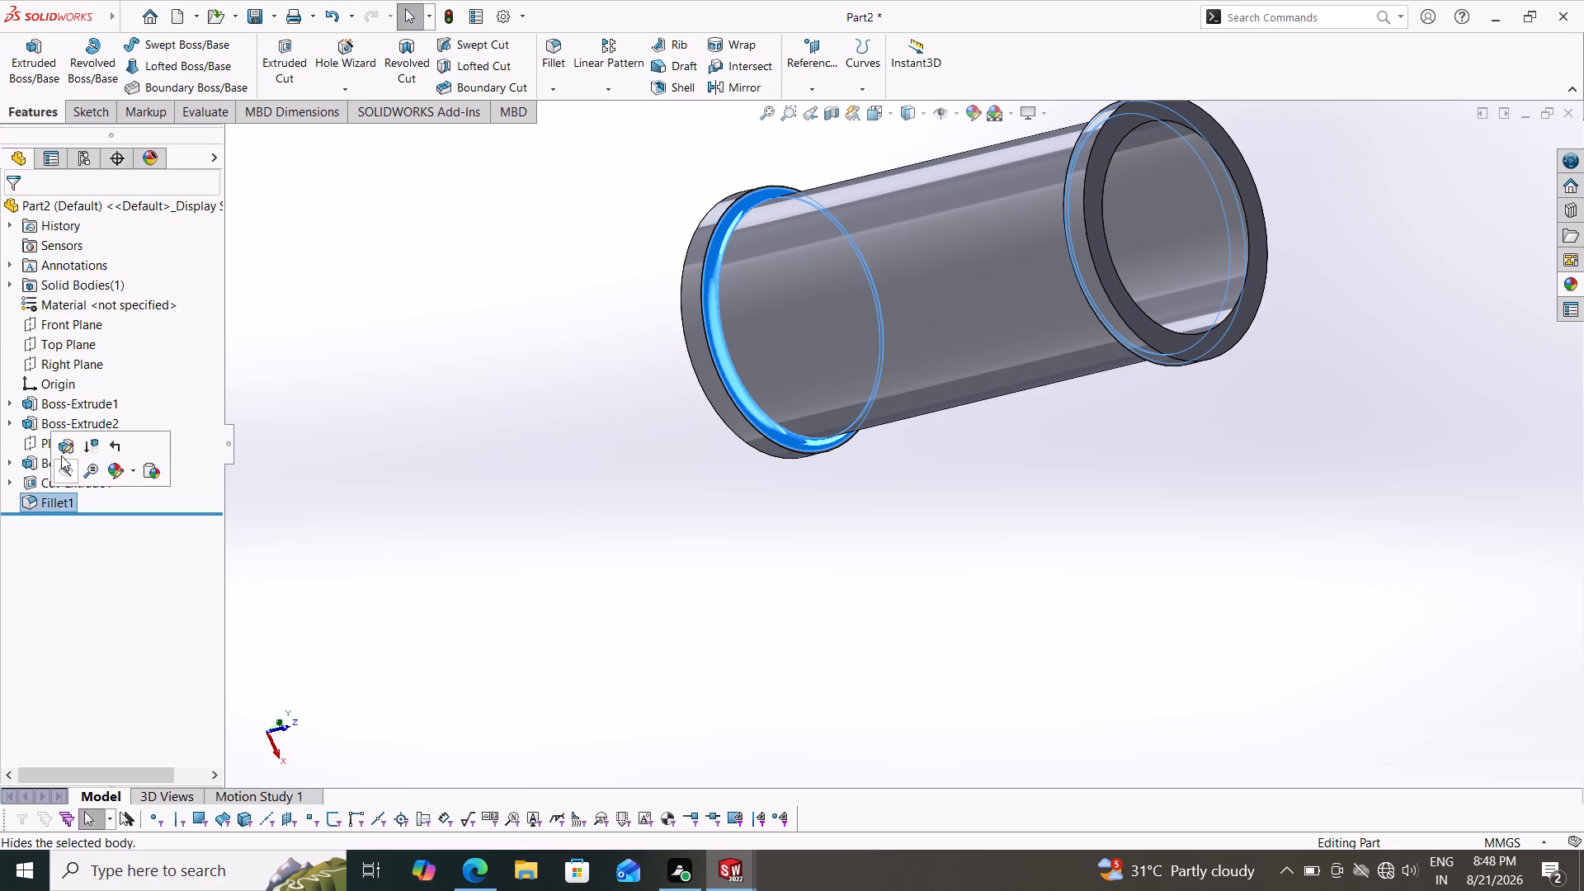
pyautogui.click(66, 447)
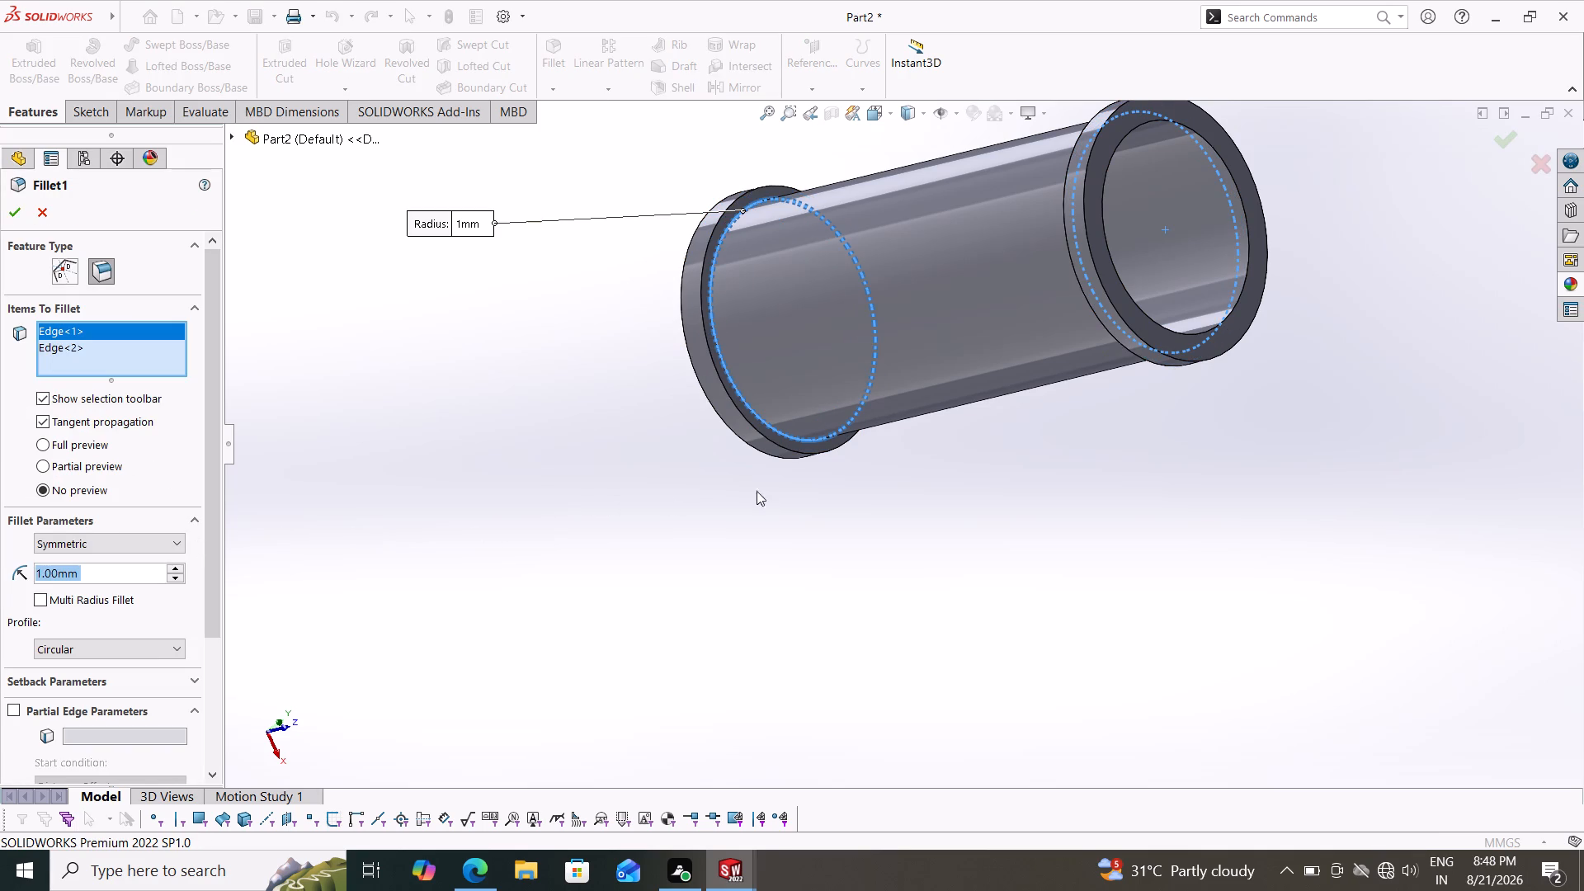
pyautogui.moveTo(866, 495); pyautogui.dragTo(1016, 493, button='middle')
pyautogui.scroll(-1, 963, 496)
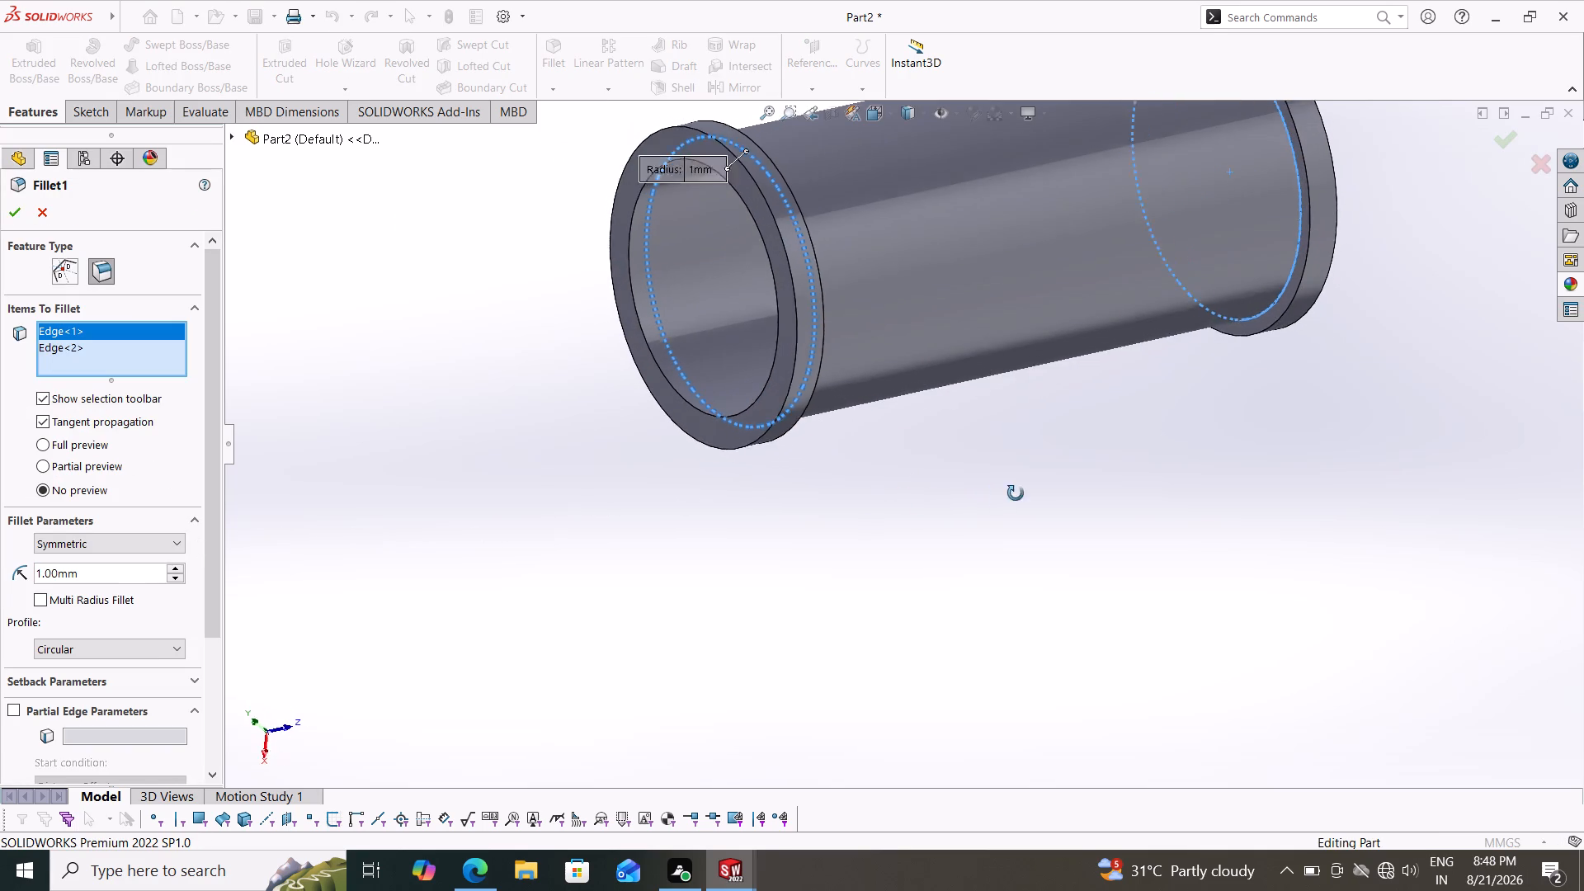
pyautogui.moveTo(1016, 493); pyautogui.dragTo(1009, 497, button='middle')
pyautogui.scroll(-1, 1141, 435)
pyautogui.scroll(4, 1143, 430)
pyautogui.scroll(-2, 1134, 362)
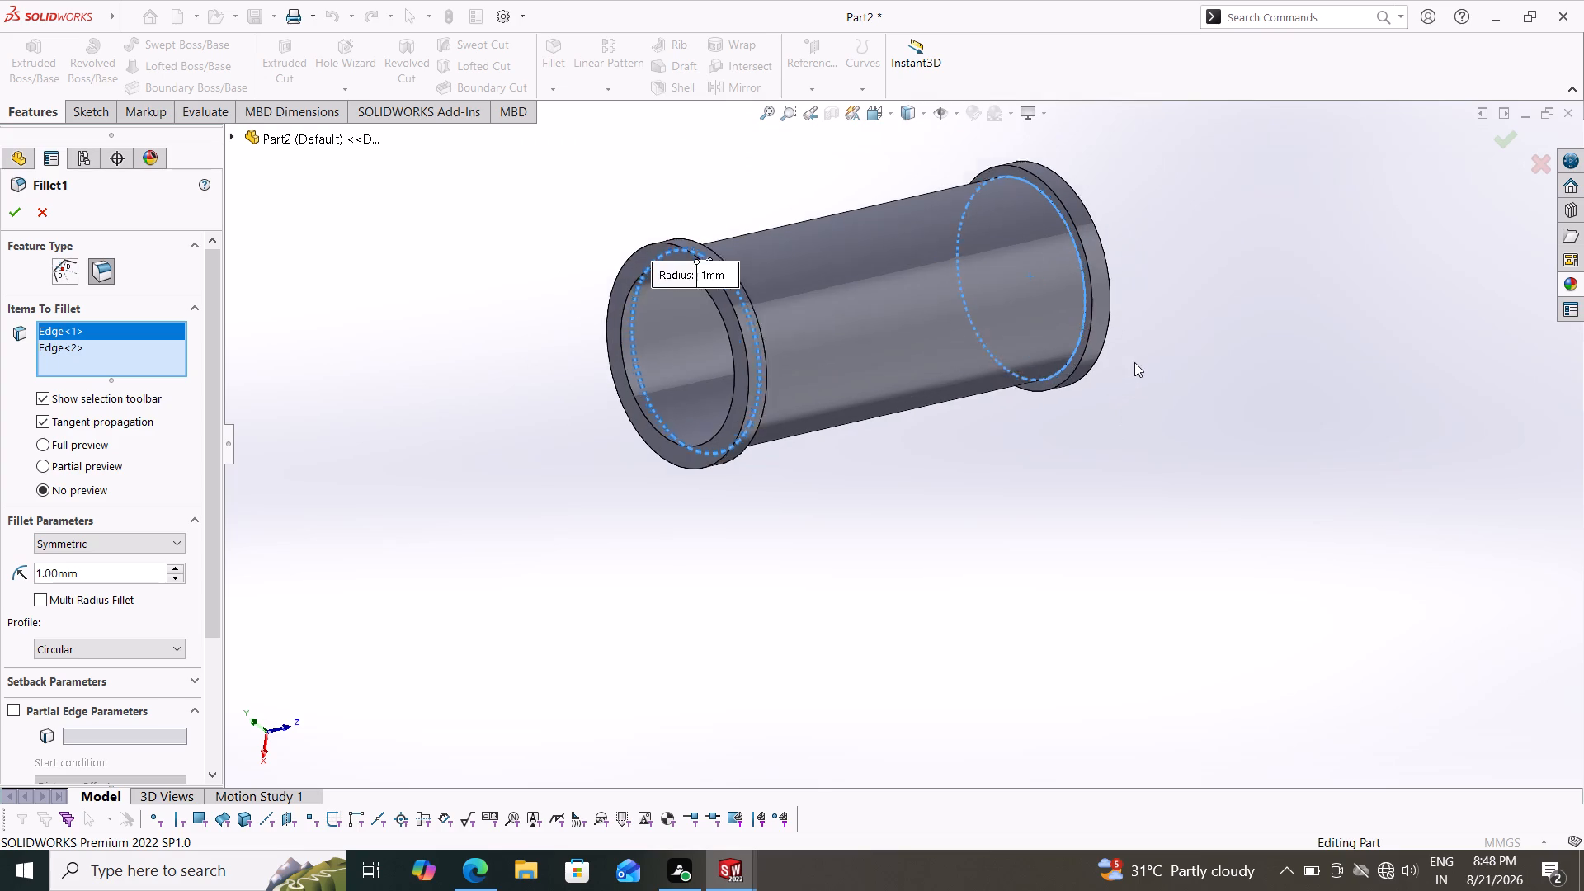
pyautogui.scroll(-3, 1134, 362)
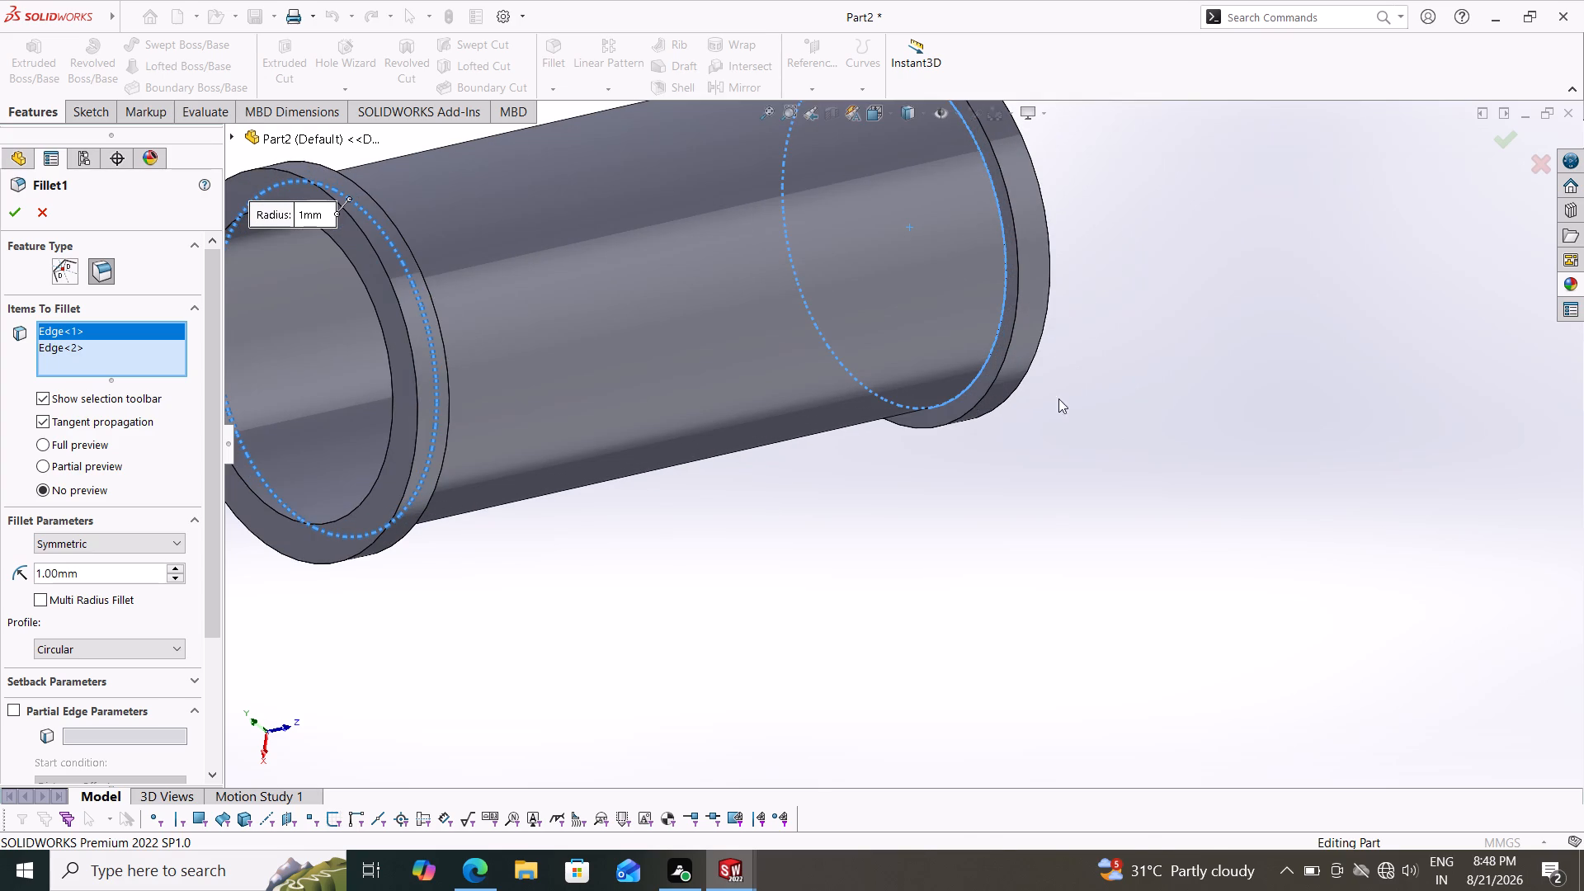
pyautogui.moveTo(1019, 435); pyautogui.dragTo(895, 521, button='middle')
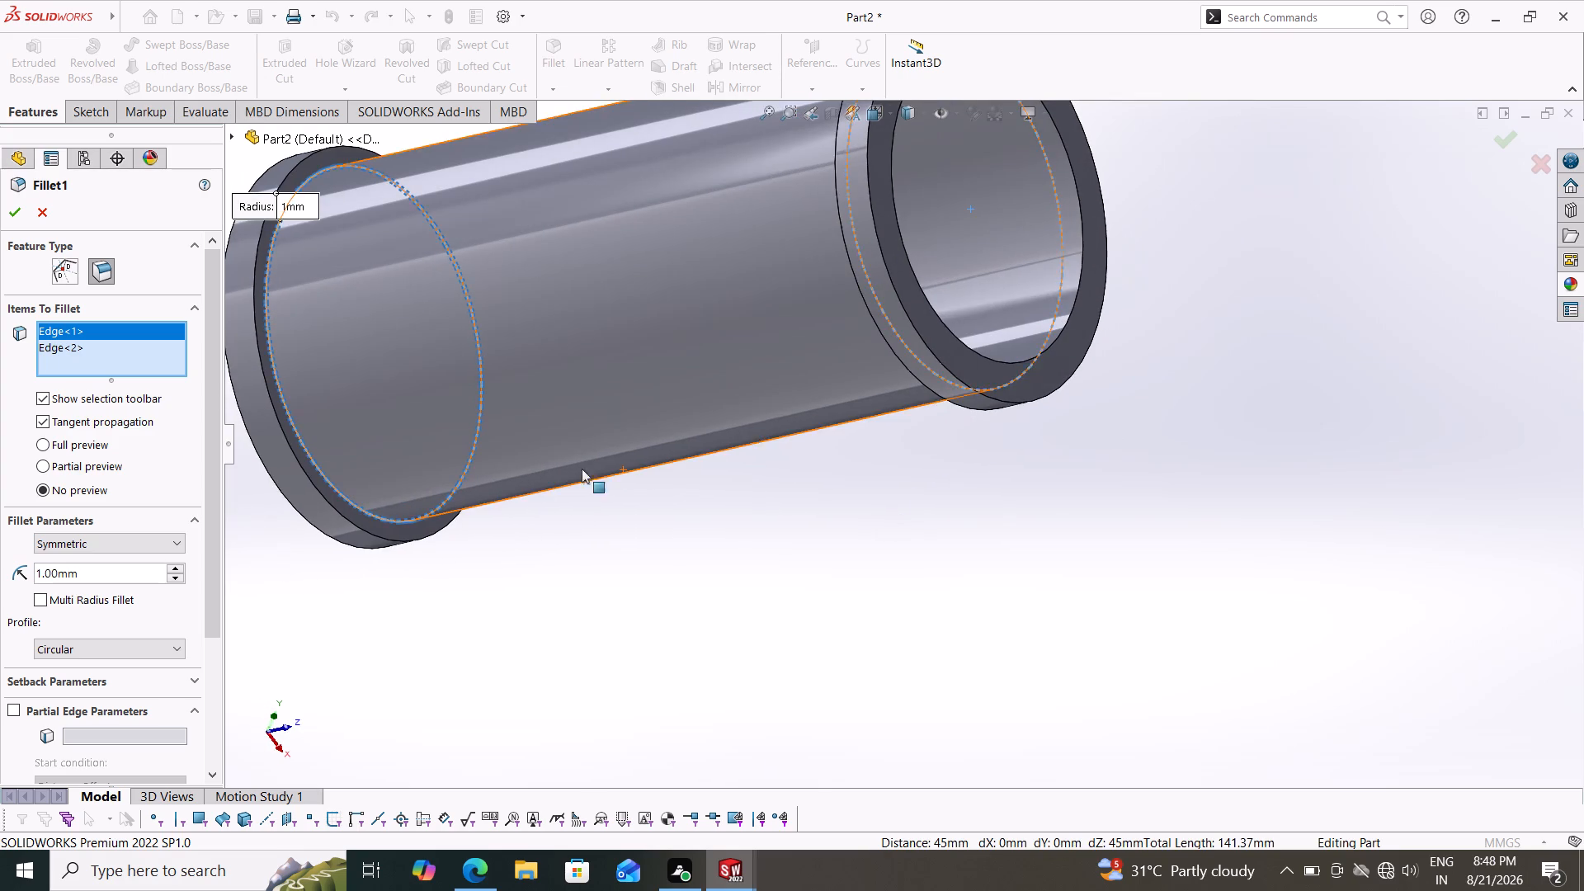
pyautogui.scroll(-2, 550, 469)
pyautogui.scroll(3, 347, 508)
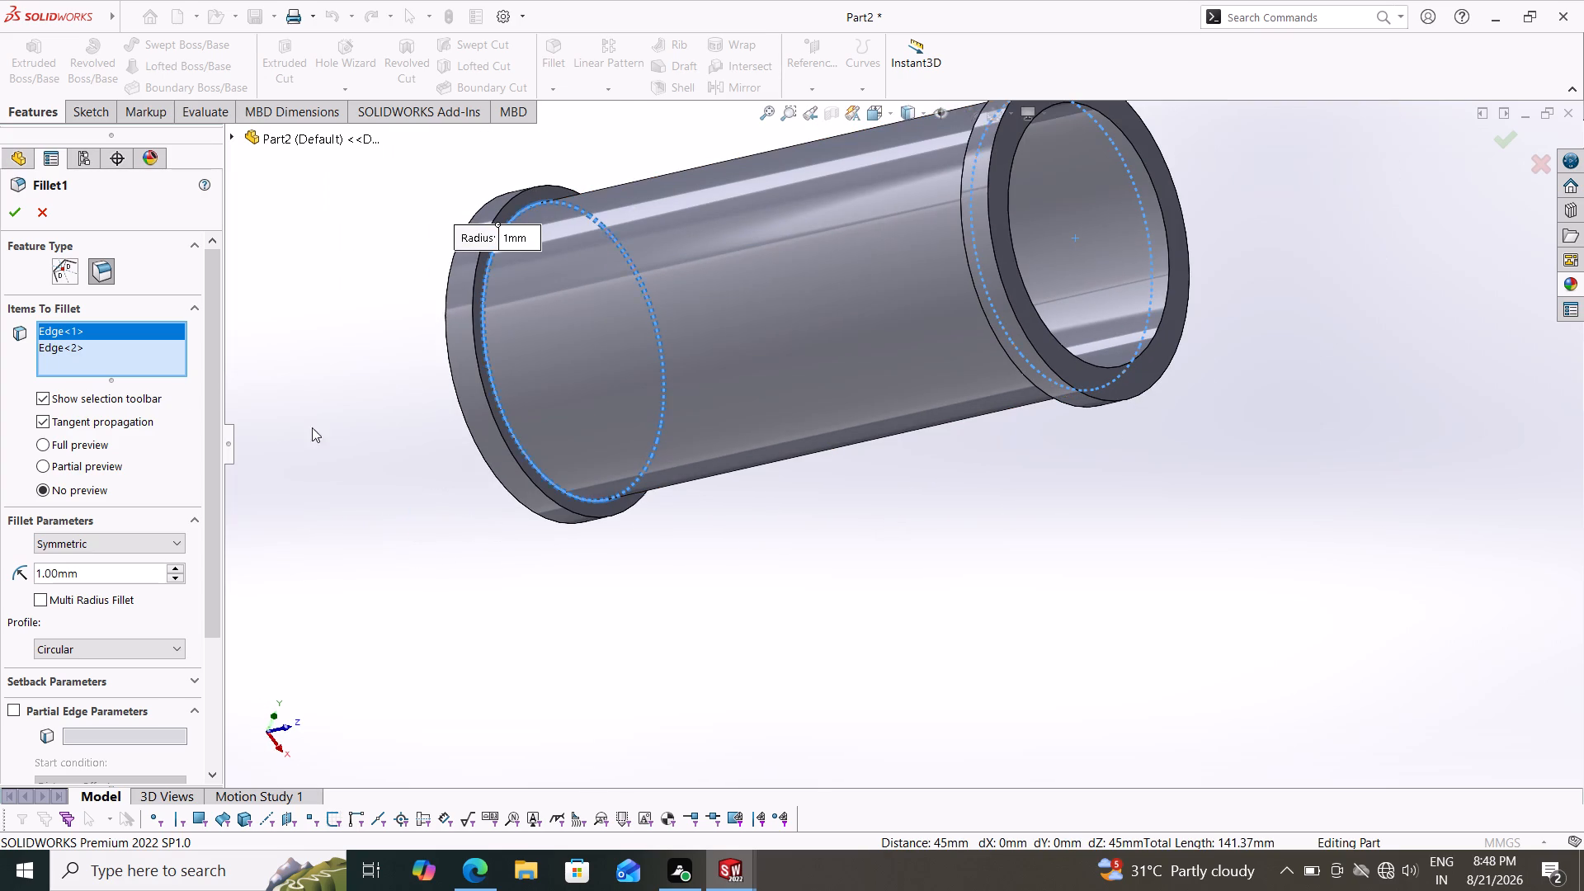
pyautogui.click(14, 213)
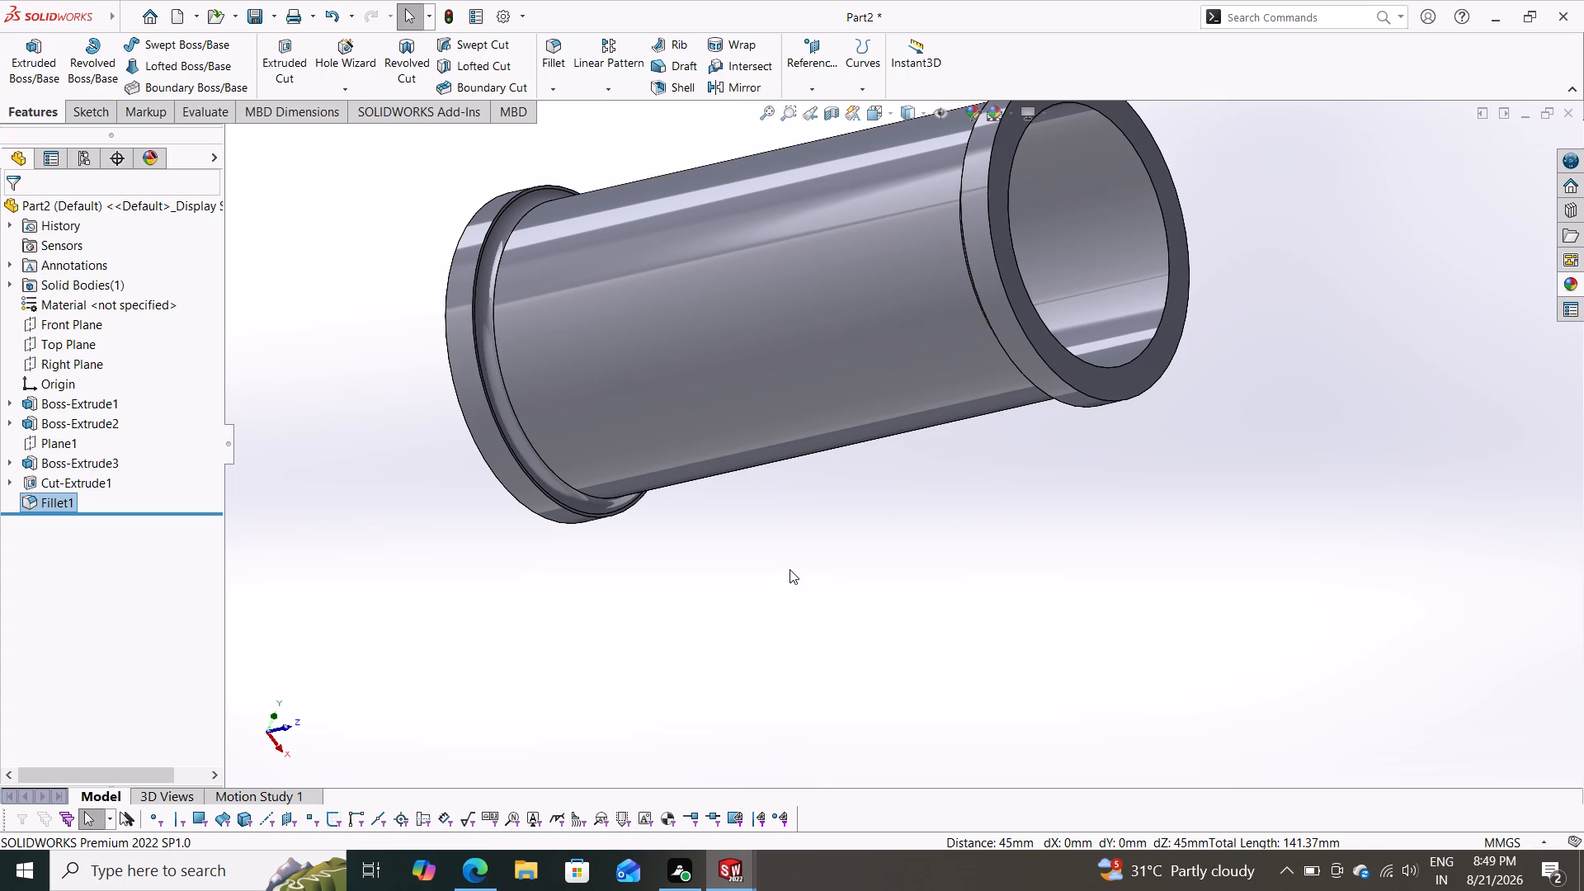
# On the Top Plane, sketch a 50 mm line along the spool's axis from one flange's outer face to the other's.
pyautogui.click(47, 345)
pyautogui.click(60, 321)
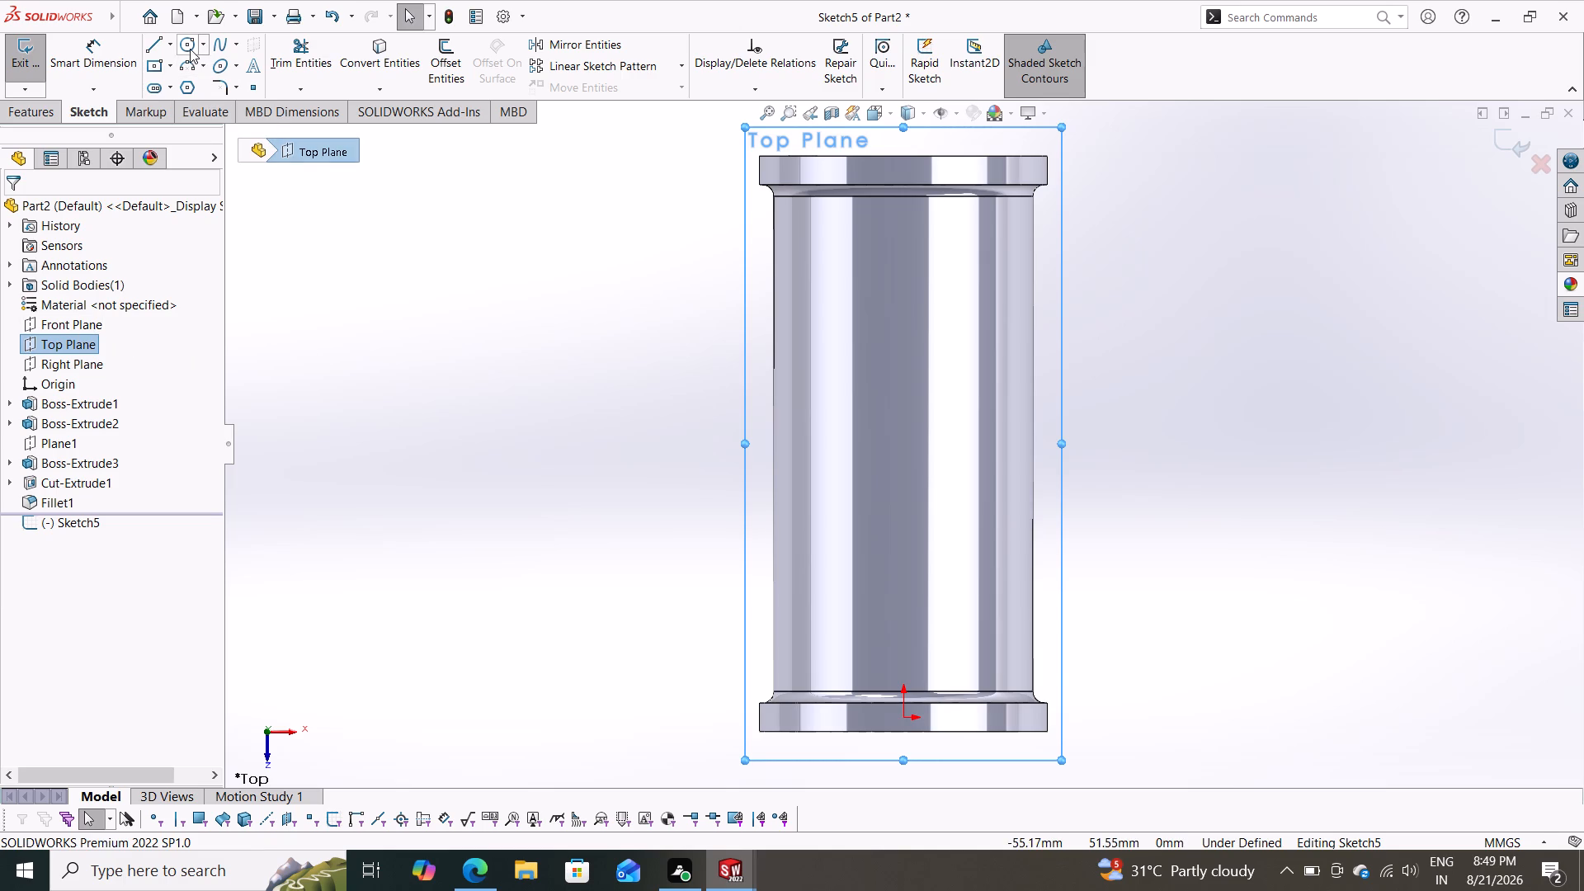
pyautogui.click(153, 40)
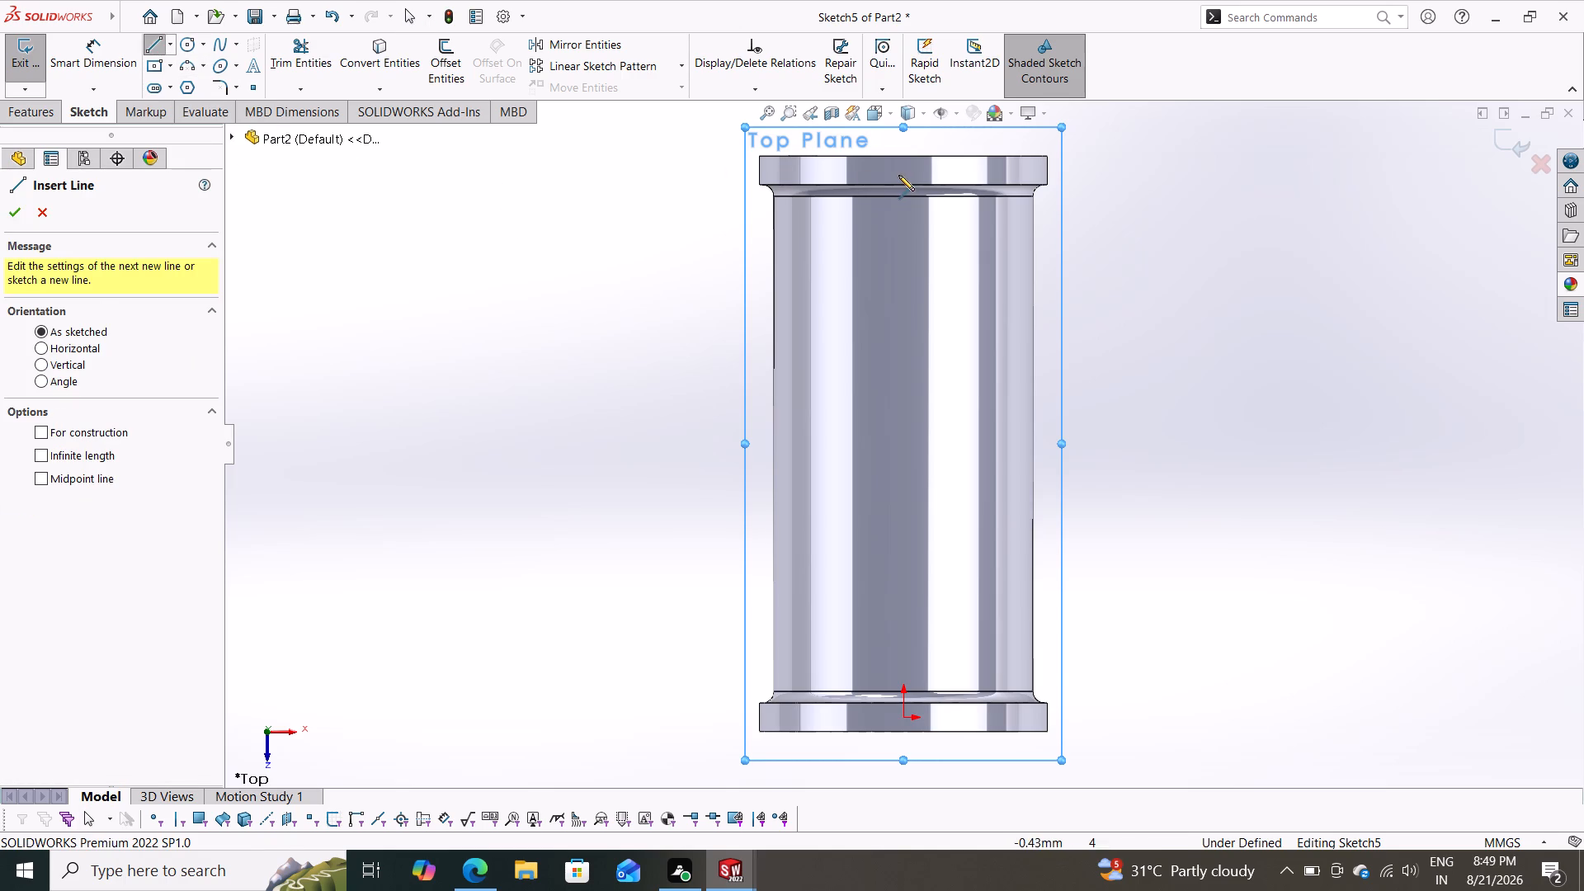
pyautogui.click(900, 154)
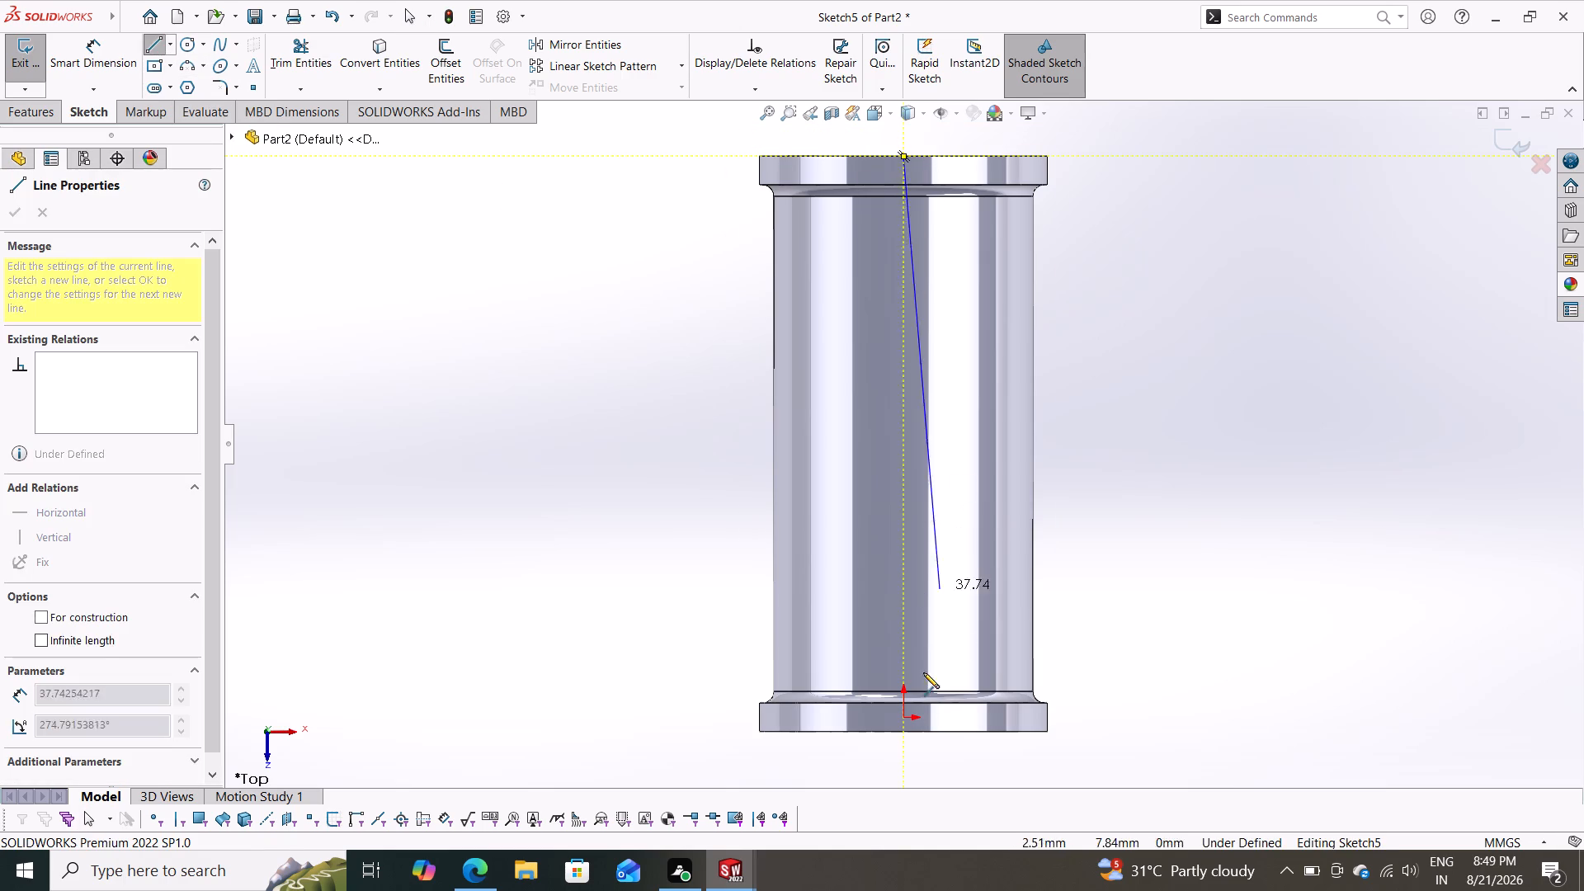
pyautogui.click(903, 732)
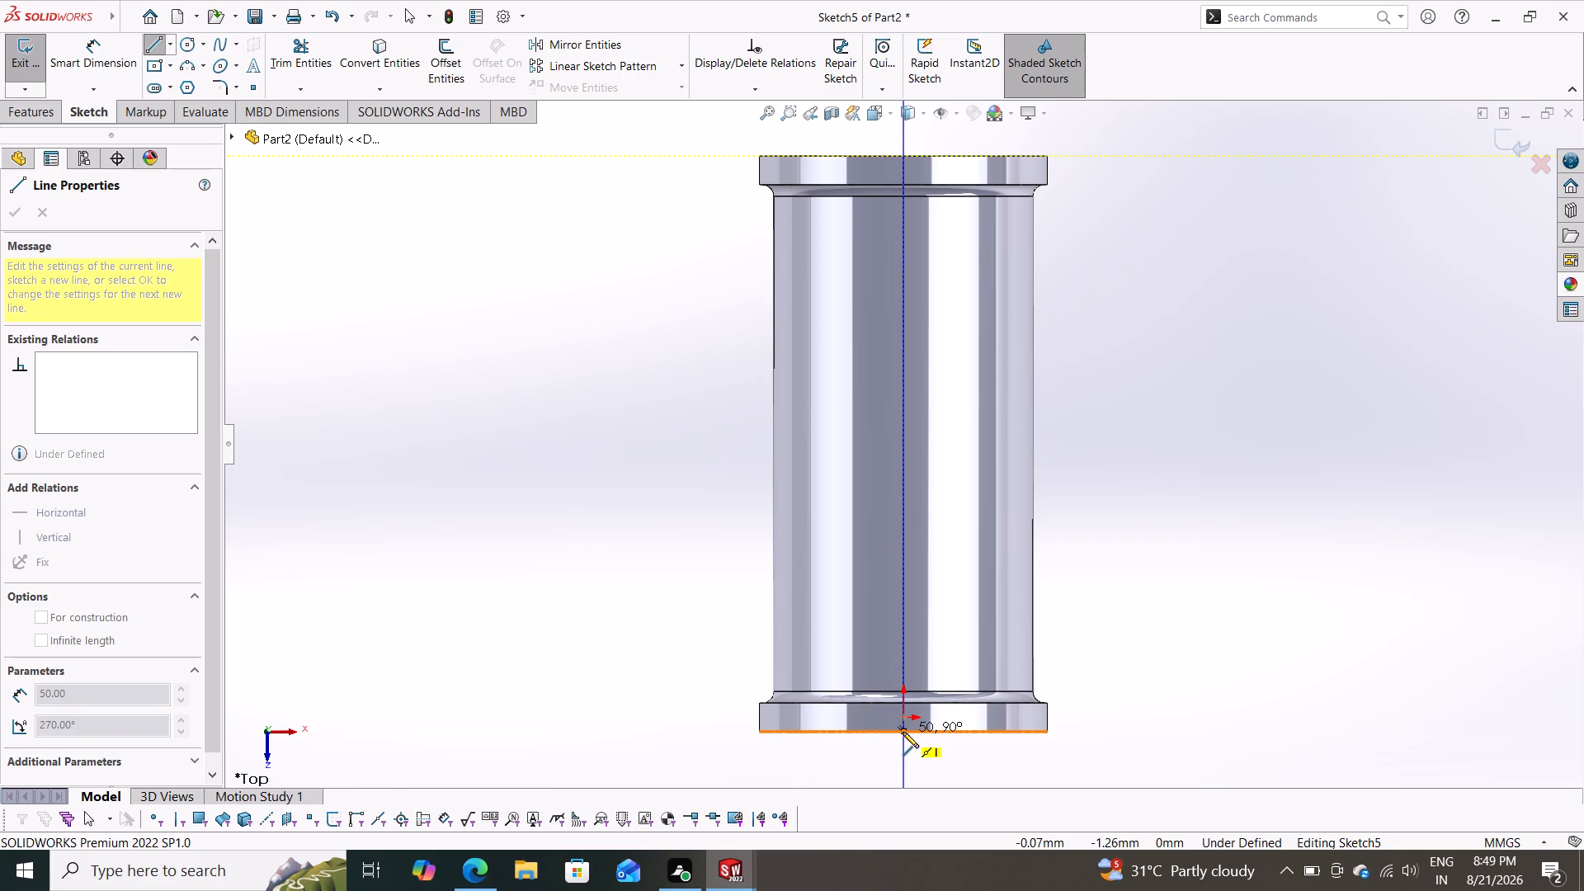
pyautogui.doubleClick(1184, 587)
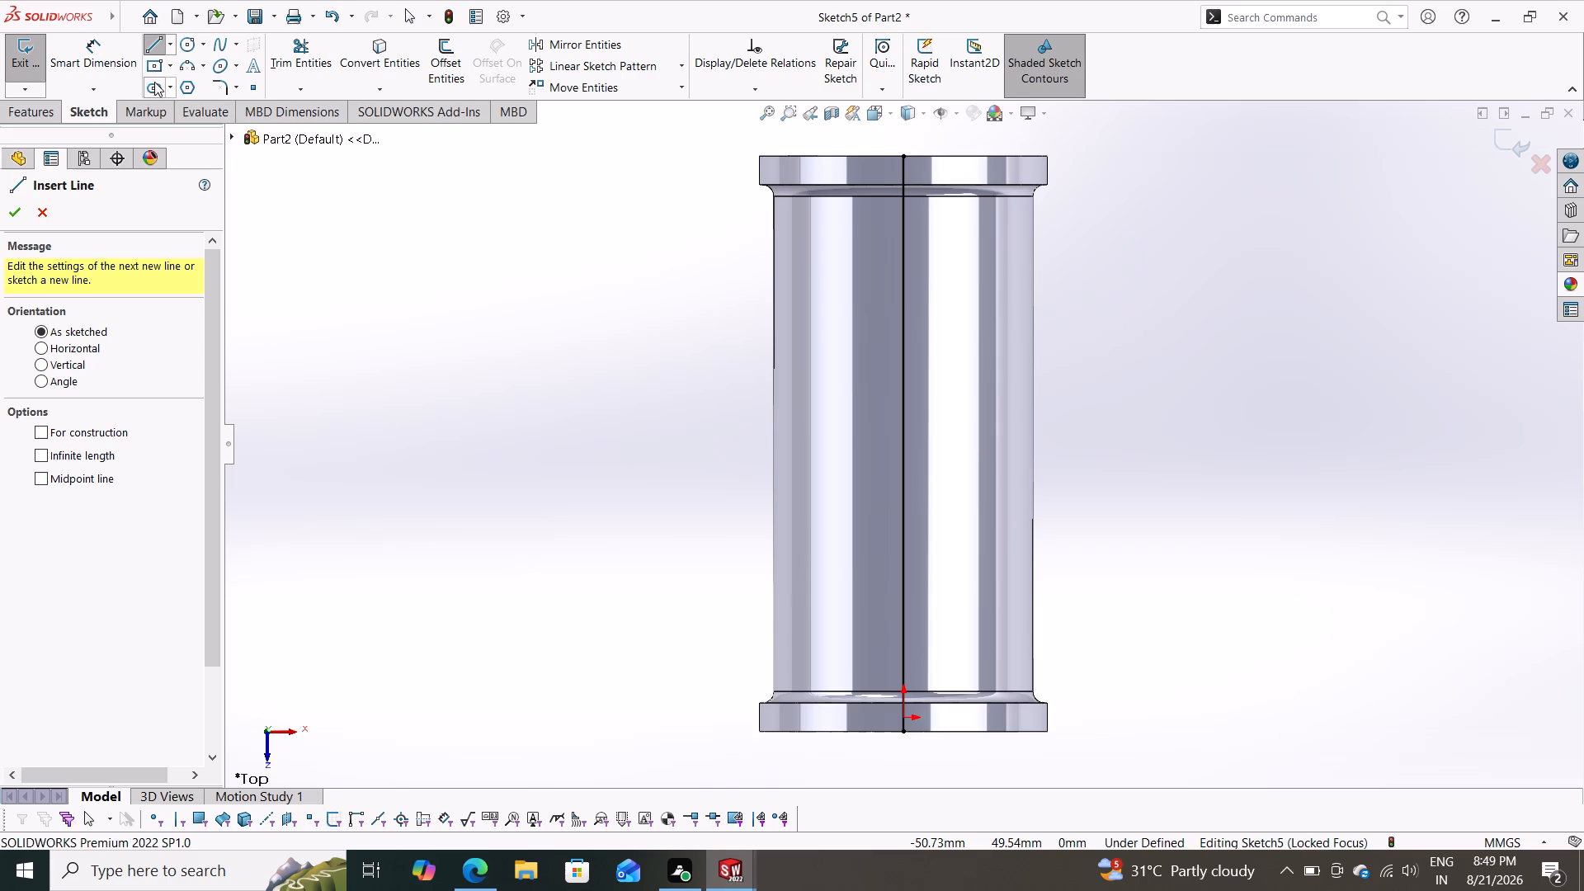
# Sketch a circle of about 6.5 mm radius centred on the midpoint of the axial line.
pyautogui.click(190, 47)
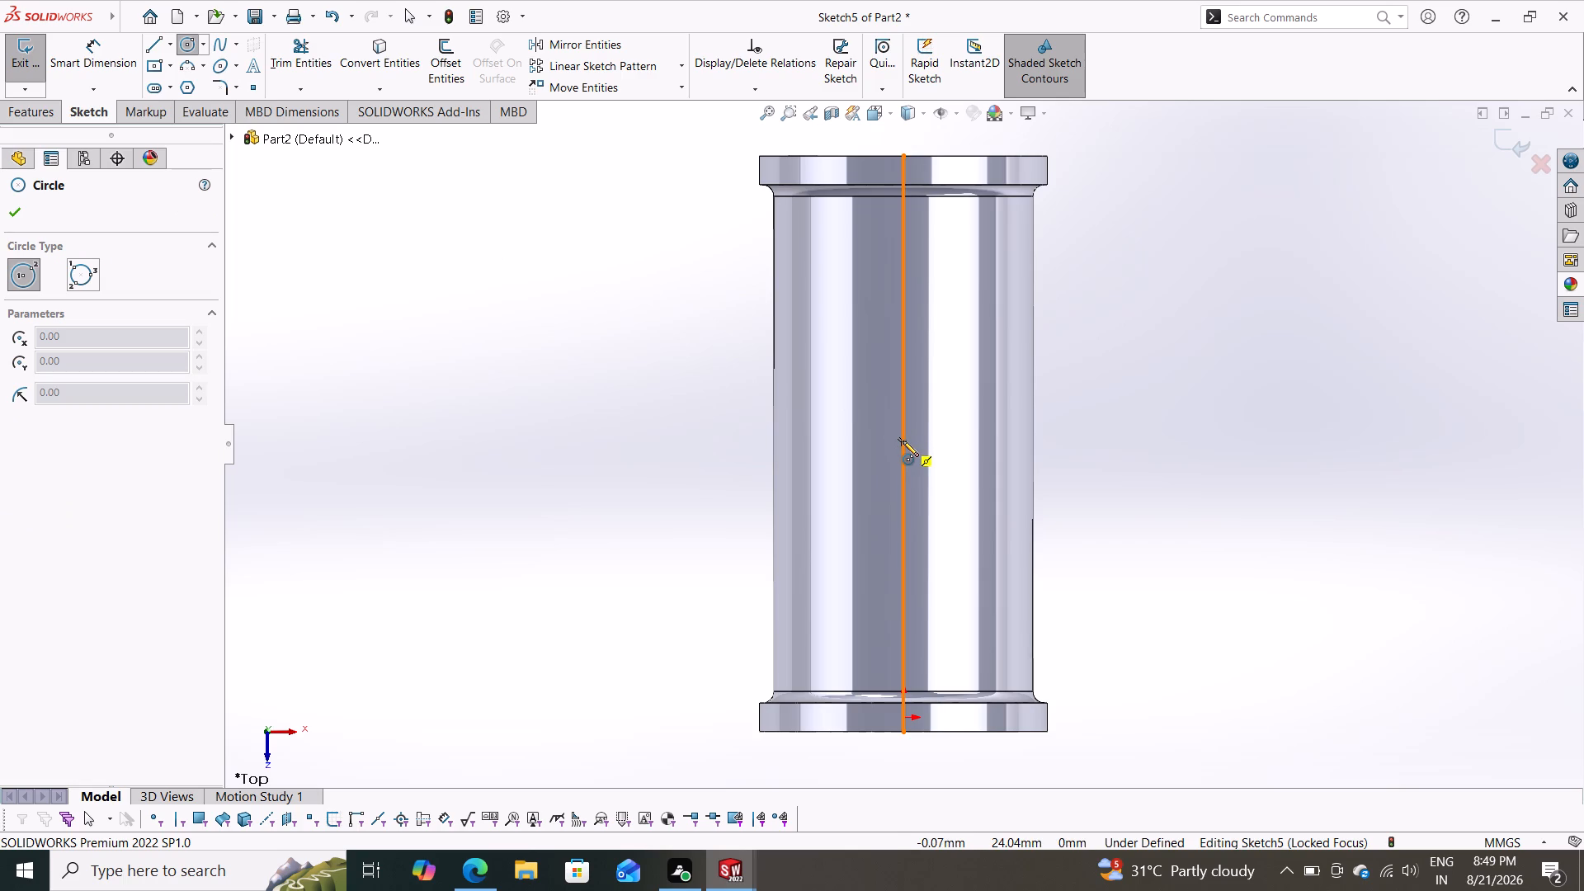
pyautogui.scroll(-5, 903, 441)
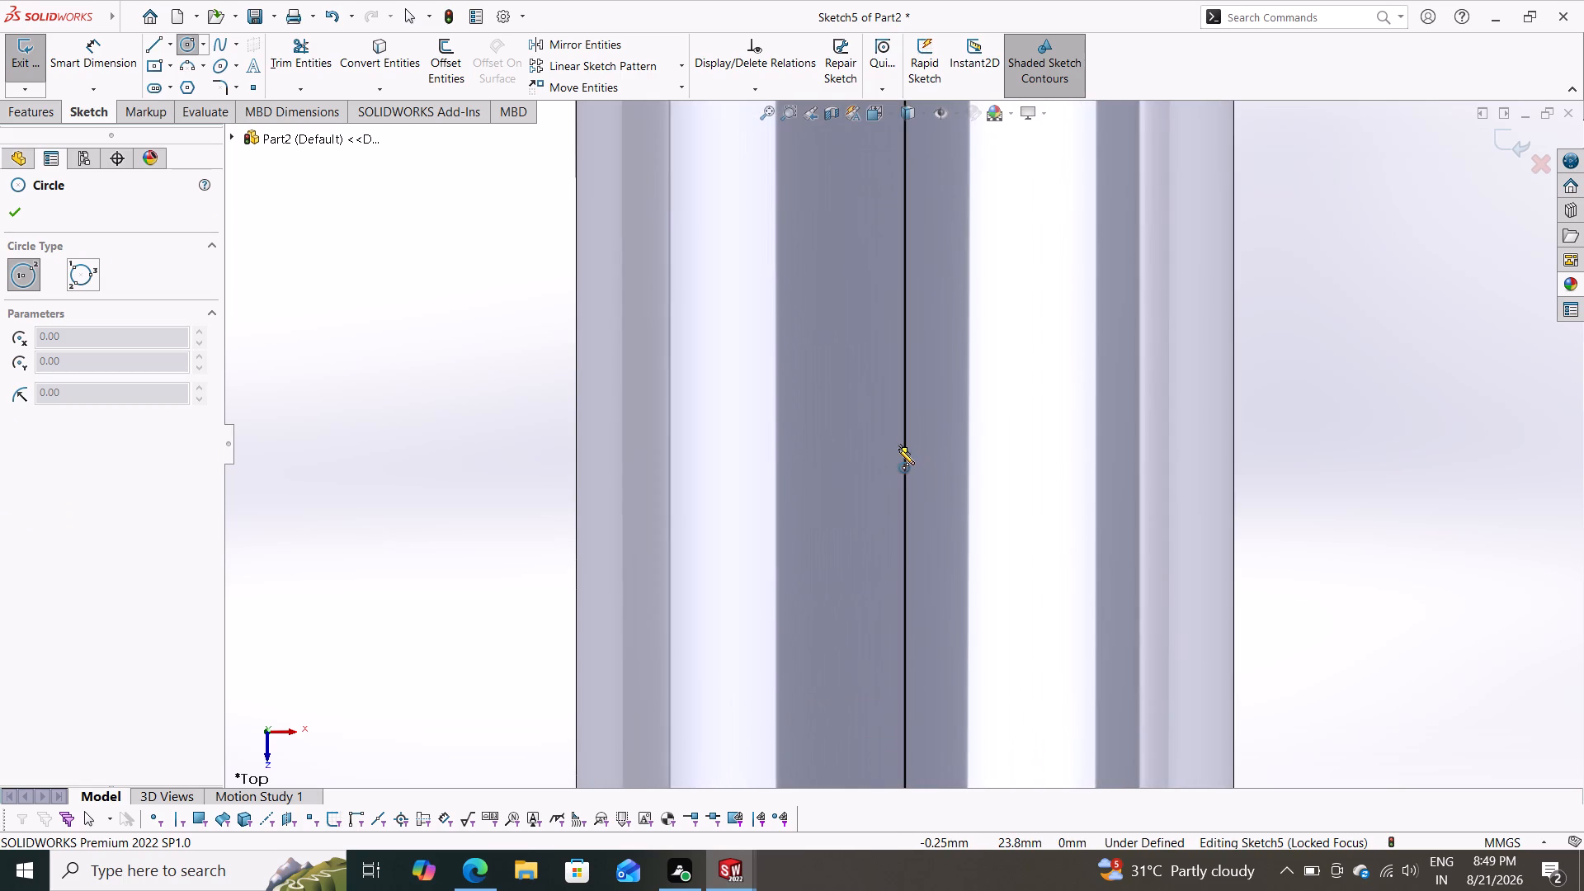
pyautogui.click(904, 449)
pyautogui.click(1068, 549)
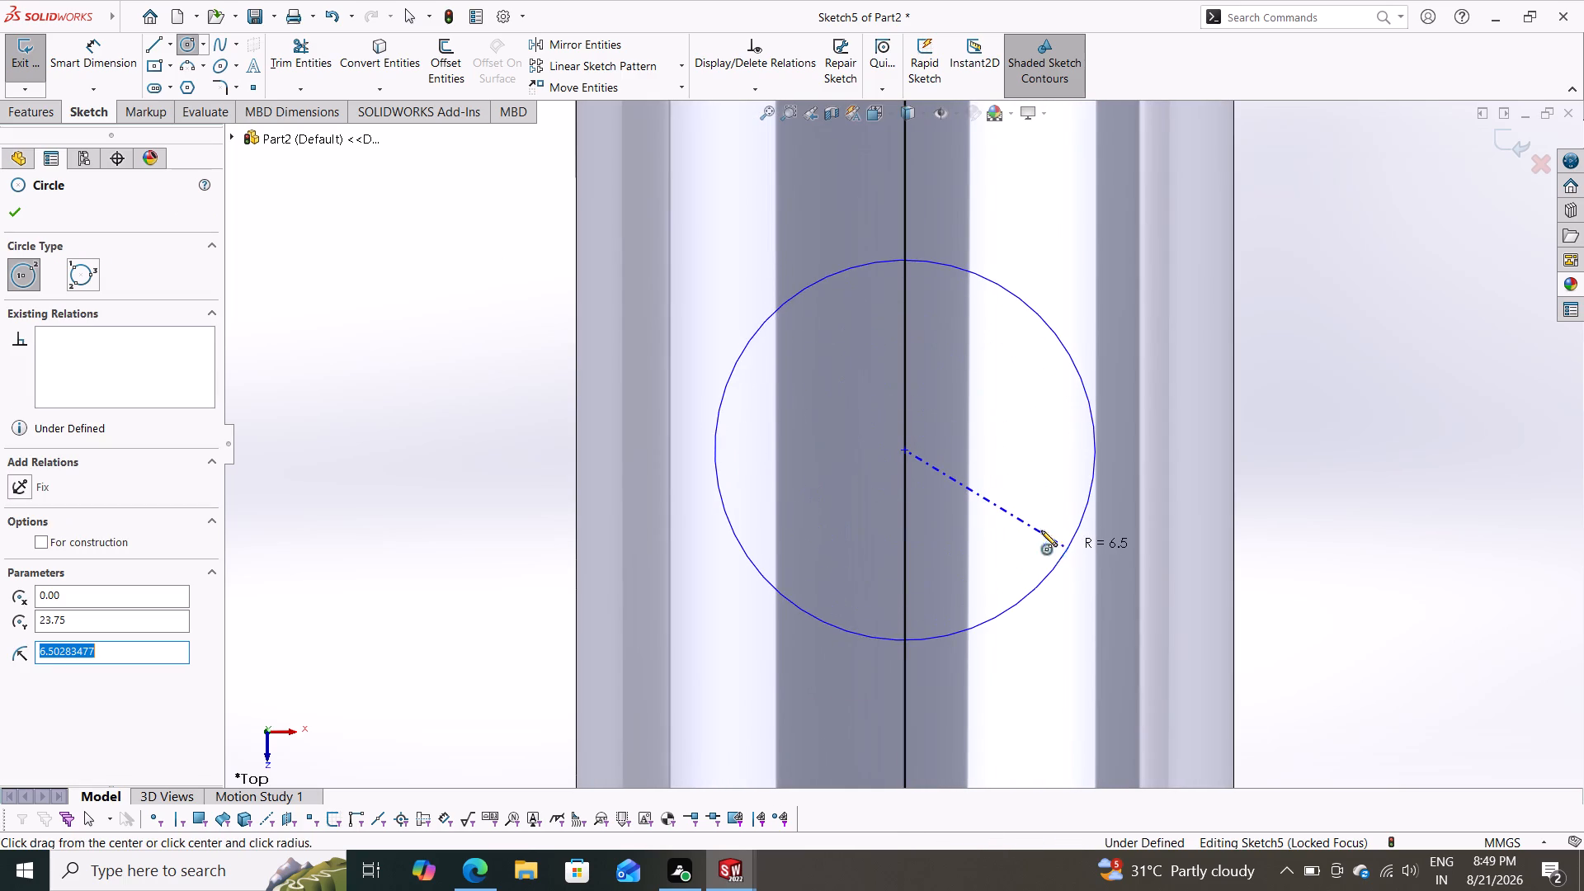
# Dimension the circle's diameter with Smart Dimension and set it to 25 mm.
pyautogui.click(97, 49)
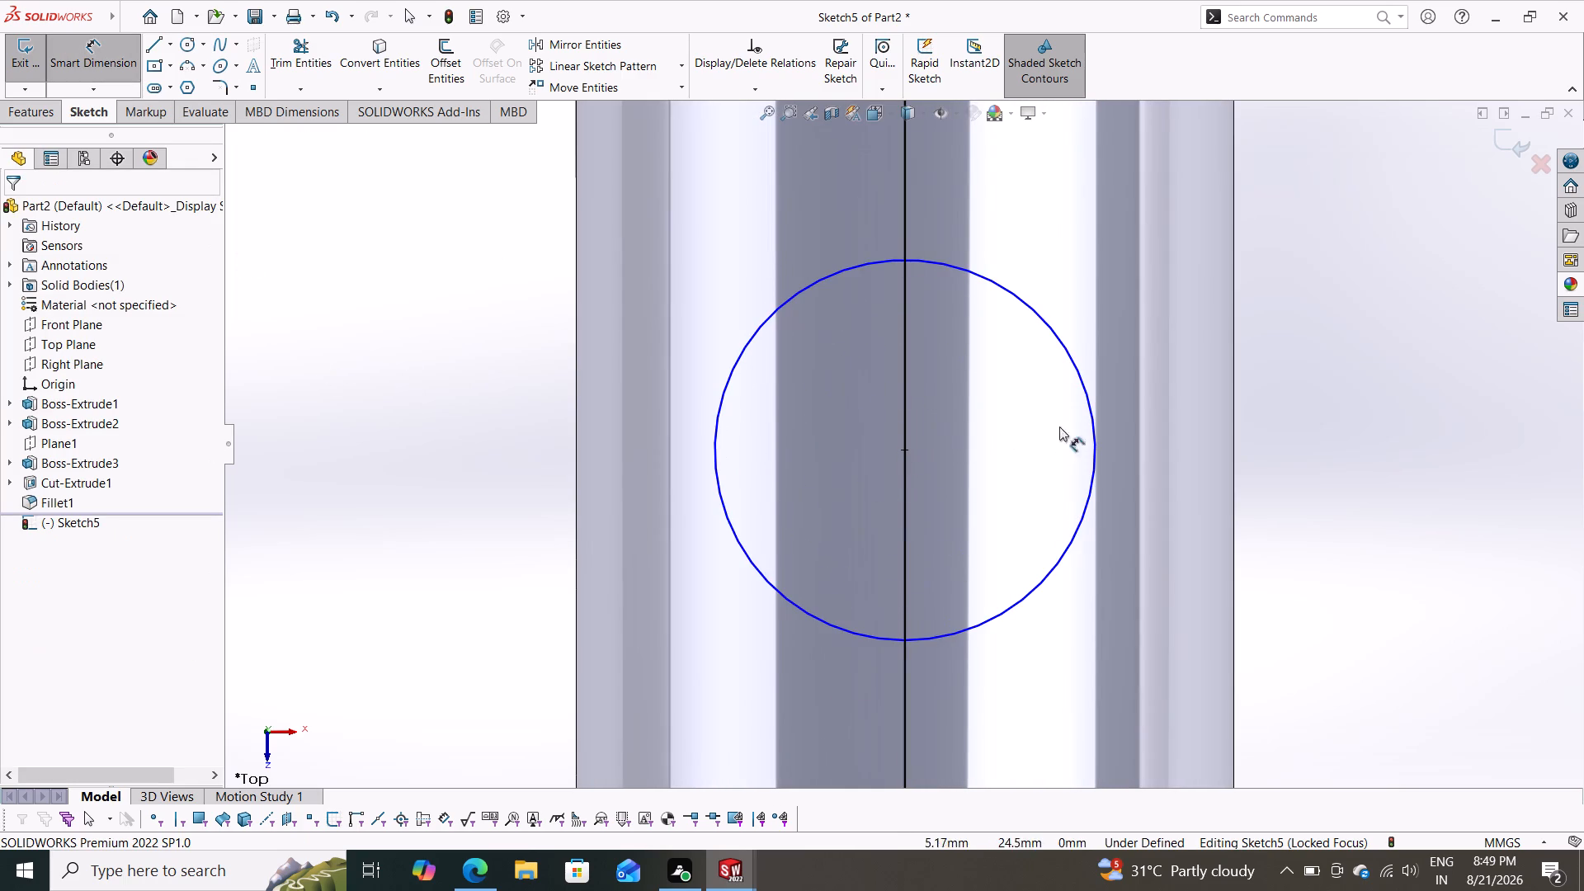
pyautogui.click(1094, 424)
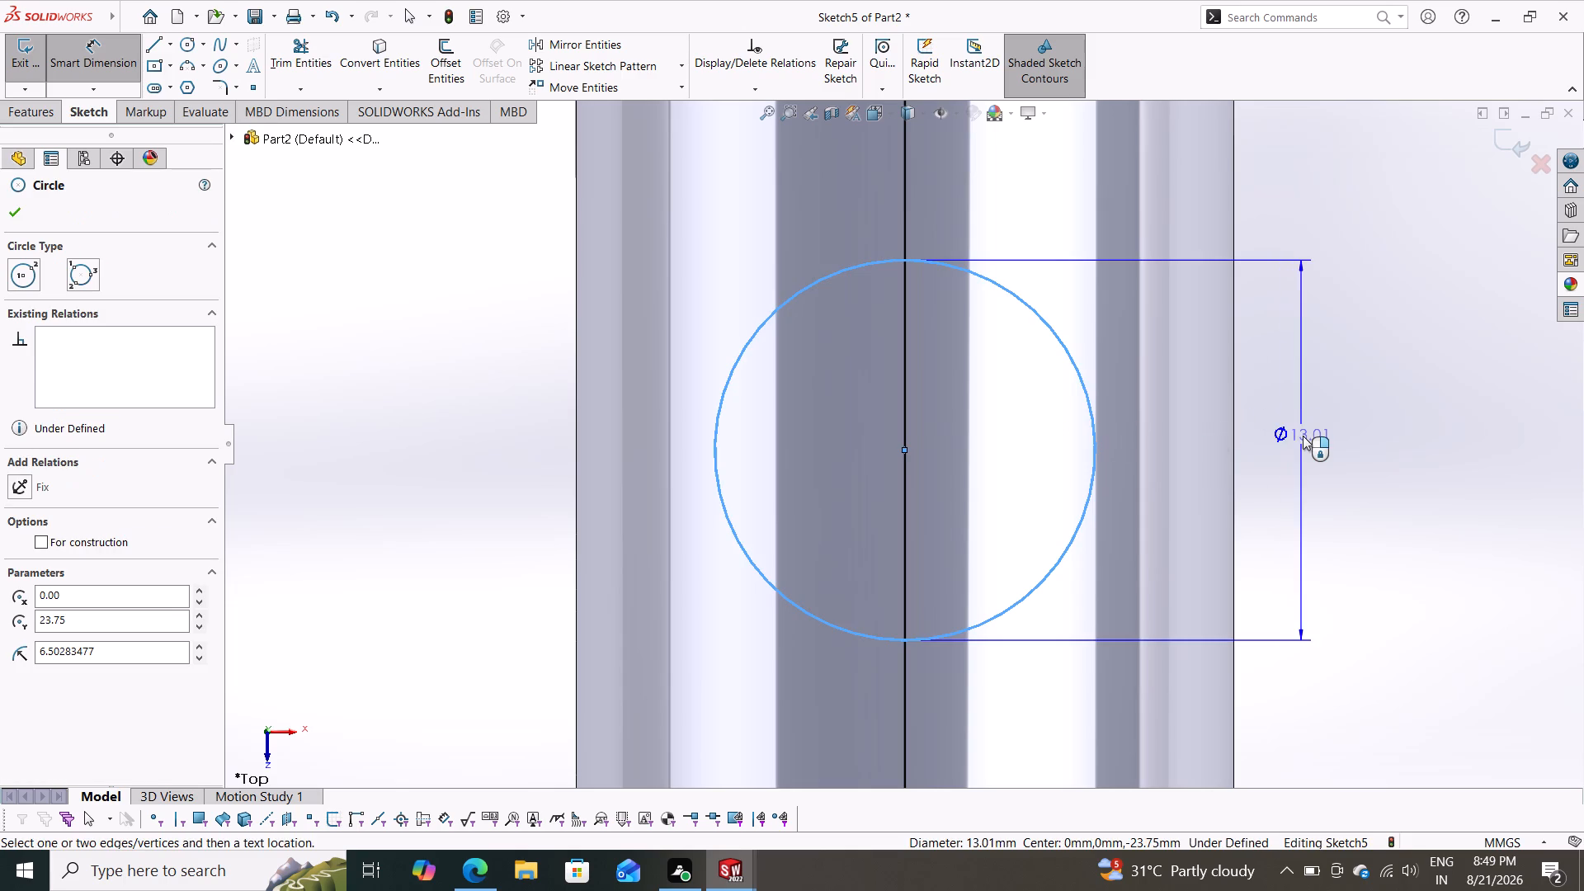
pyautogui.click(1303, 438)
pyautogui.write('25')
pyautogui.press('Return')
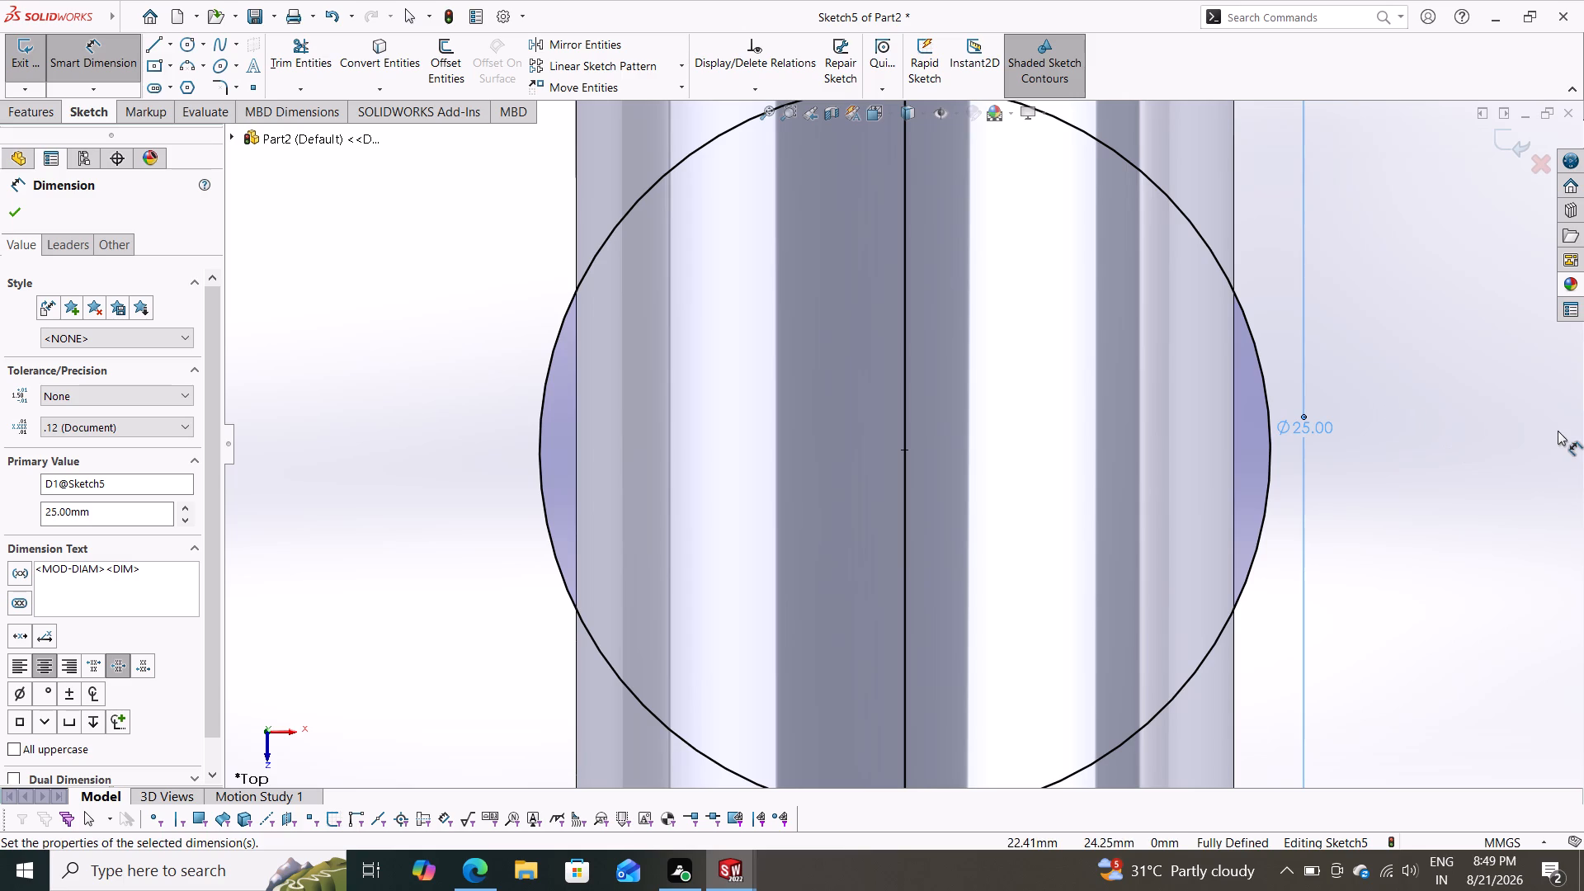
# Start an Extruded Boss from the 25 mm circle sketch and select both halves of the circle as contours.
pyautogui.scroll(5, 1393, 469)
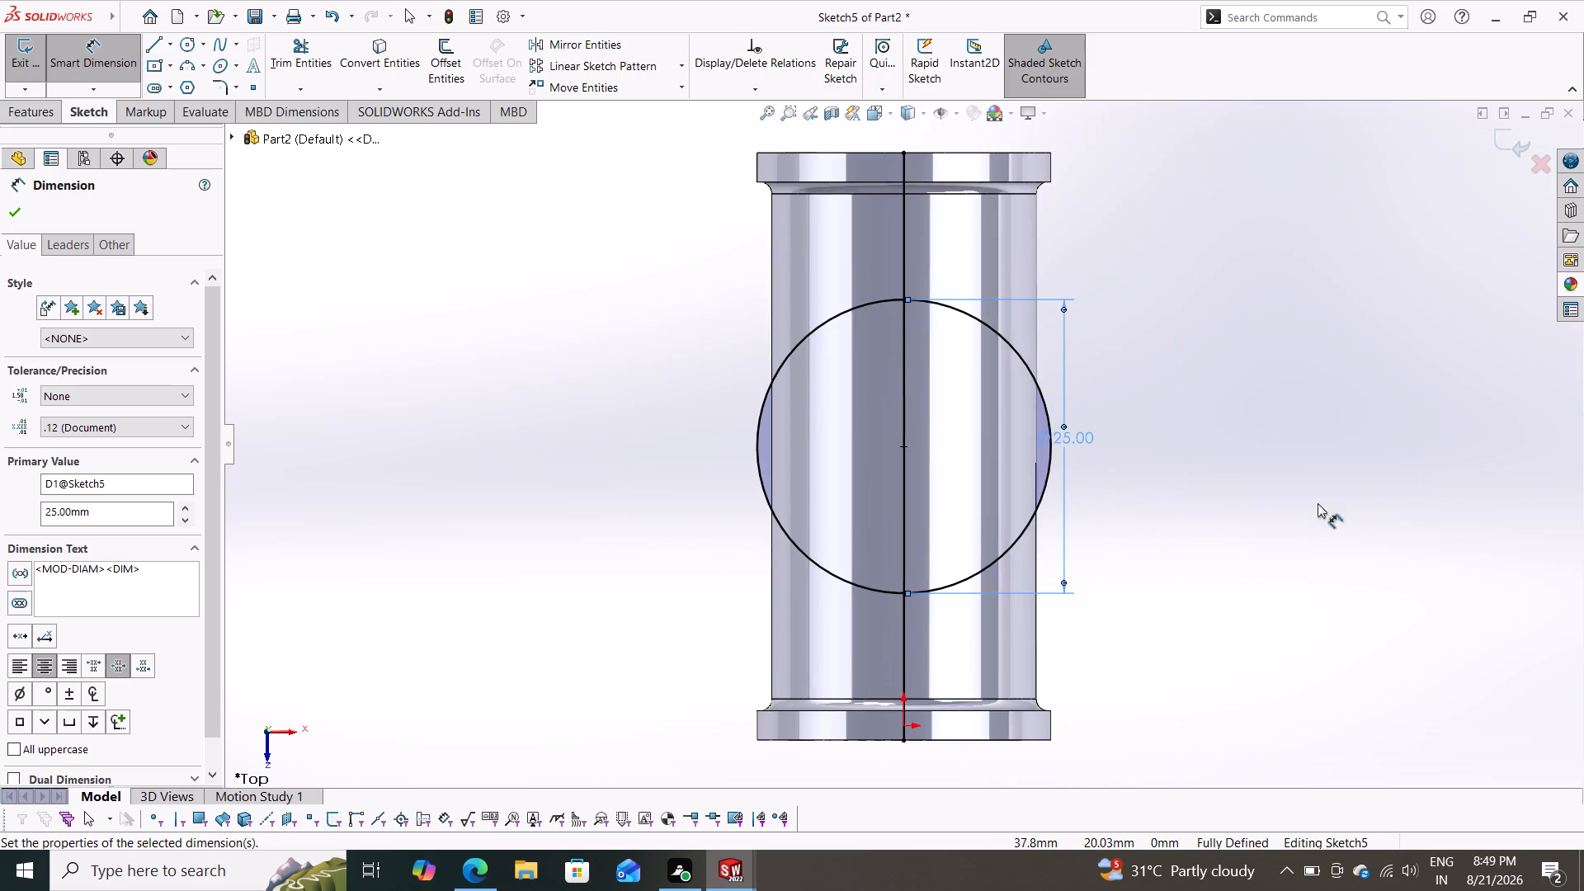
pyautogui.moveTo(1291, 518); pyautogui.dragTo(1264, 496, button='middle')
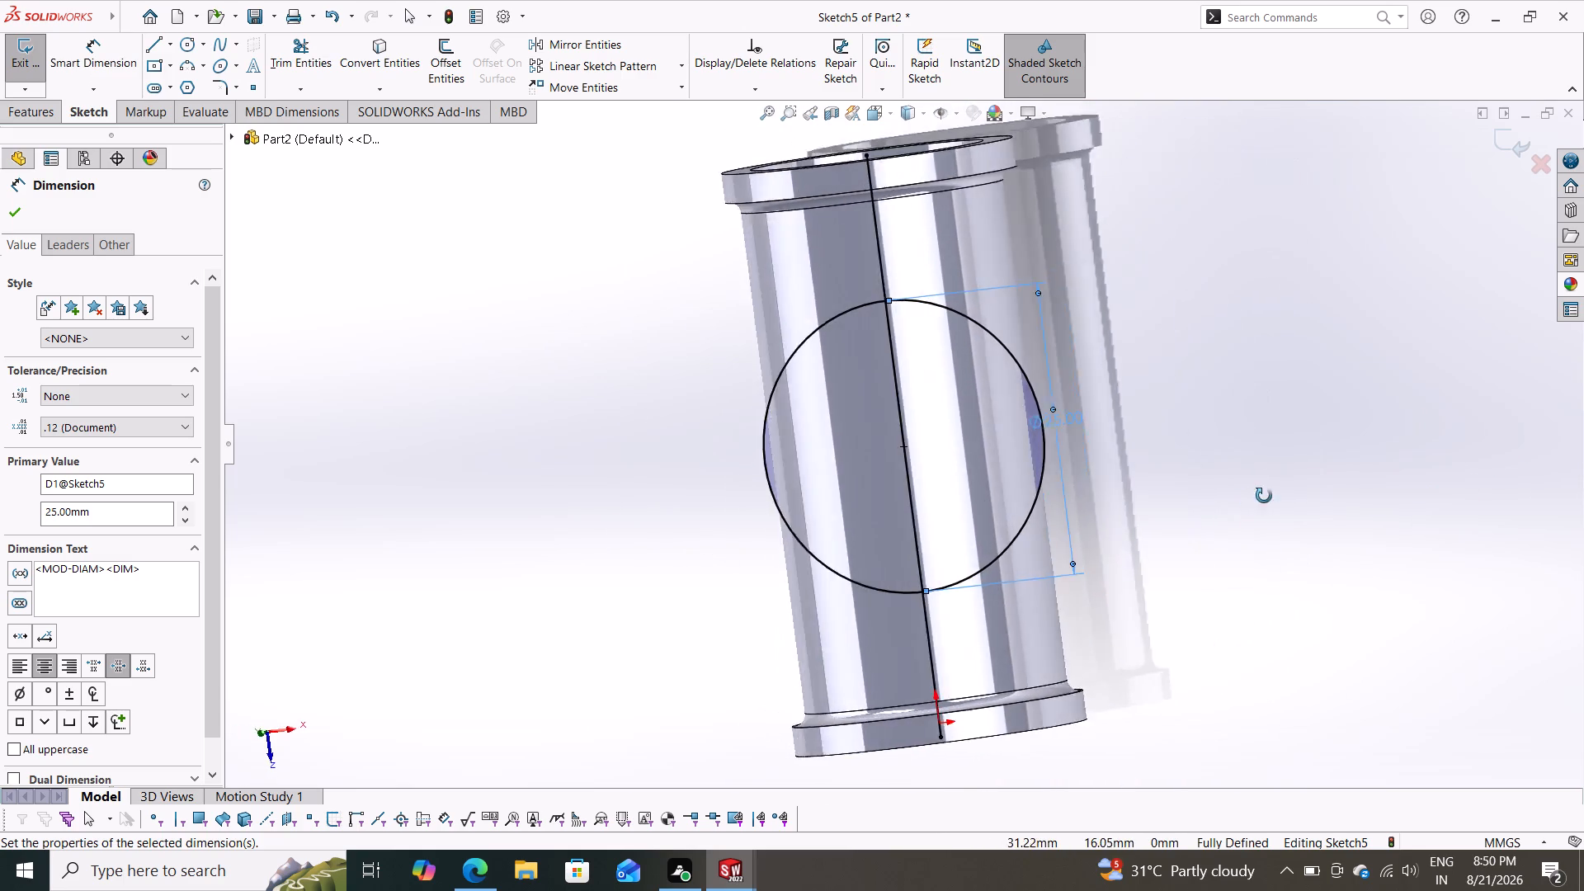
pyautogui.moveTo(1264, 496); pyautogui.dragTo(1298, 486, button='middle')
pyautogui.scroll(-1, 1297, 487)
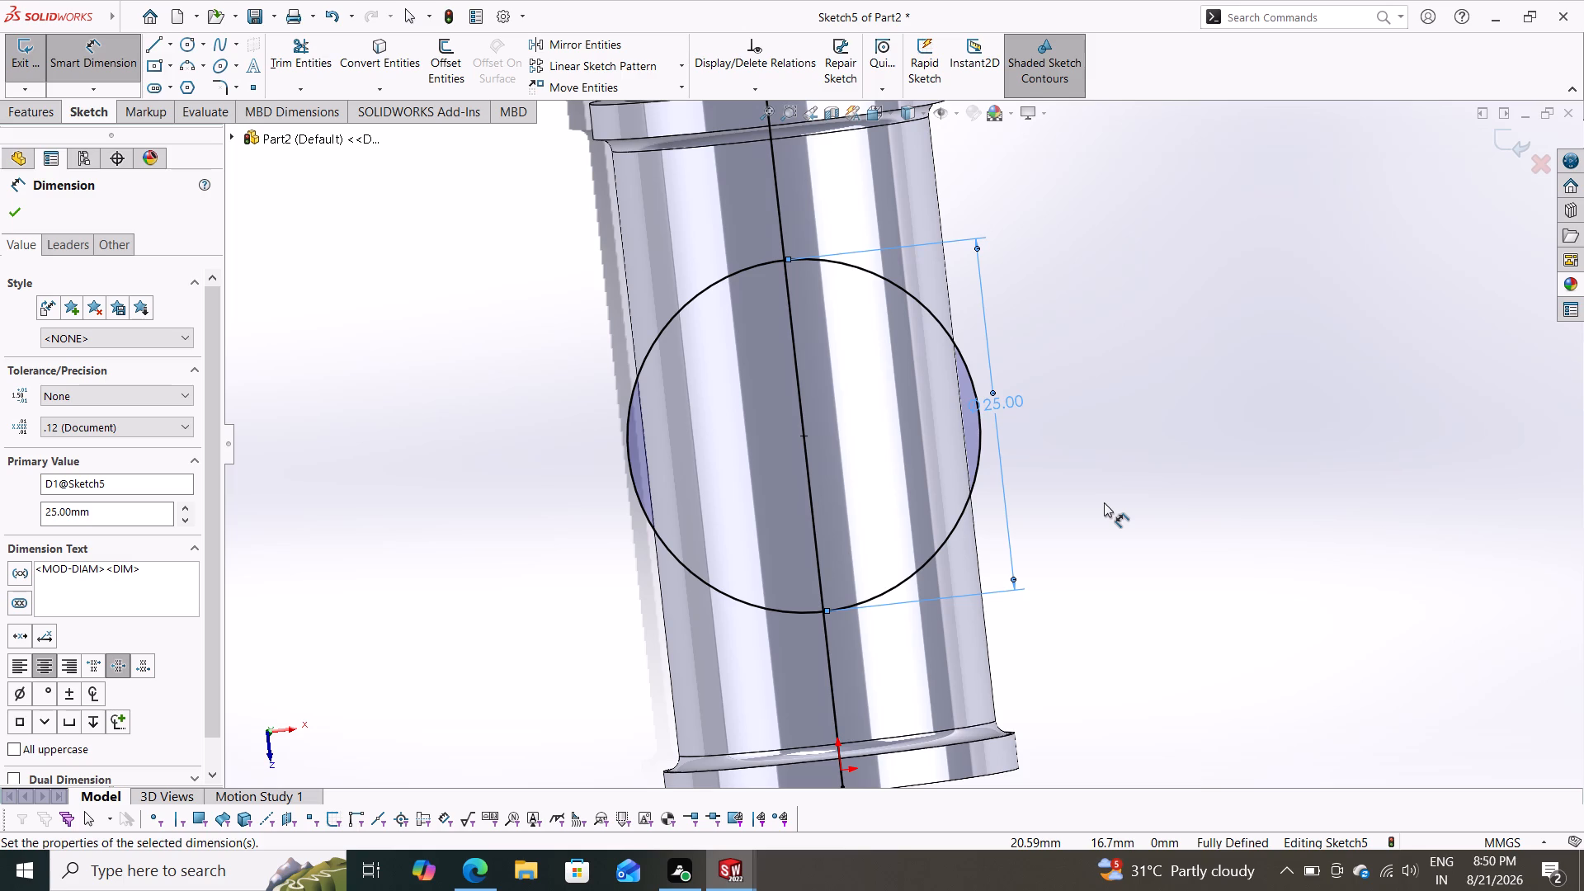
pyautogui.moveTo(1110, 497); pyautogui.dragTo(1098, 486, button='middle')
pyautogui.moveTo(1098, 486); pyautogui.dragTo(1075, 461, button='middle')
pyautogui.click(29, 106)
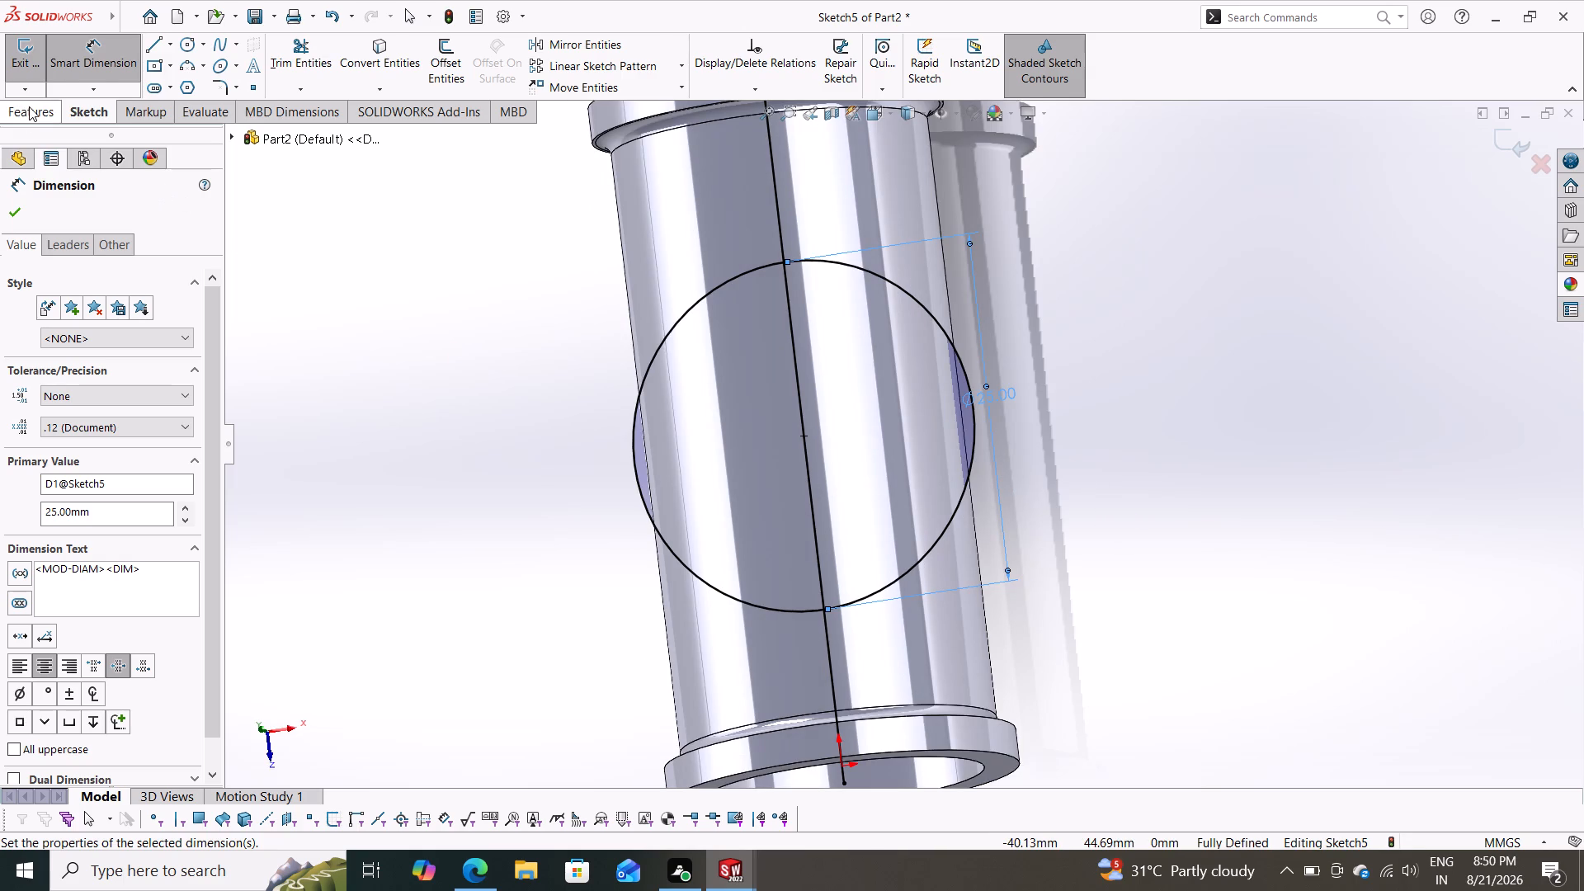
pyautogui.click(45, 64)
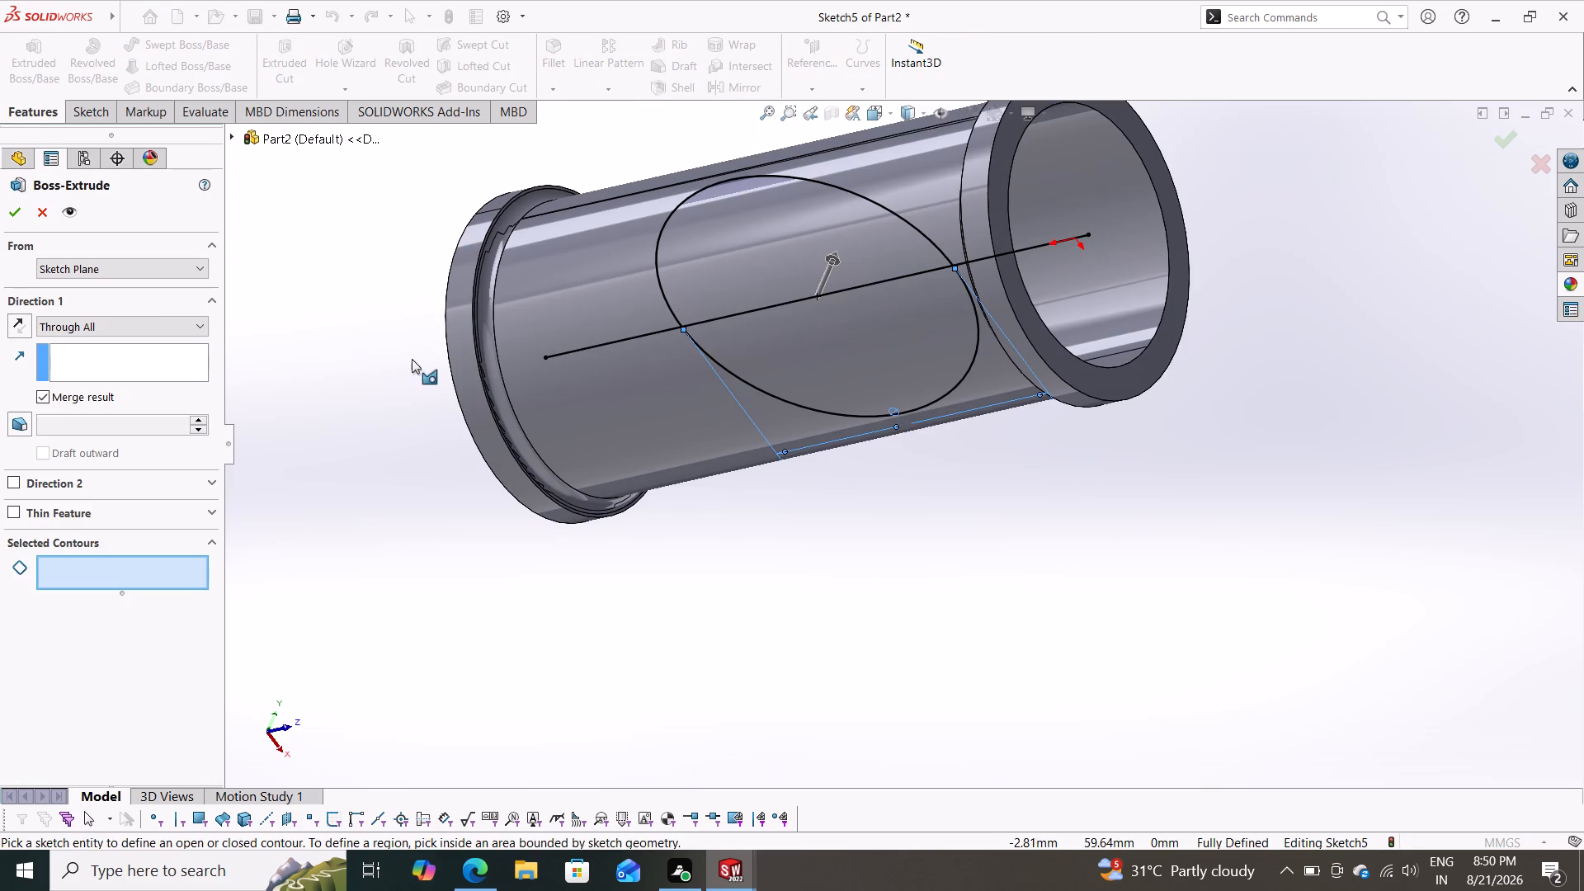
pyautogui.scroll(-2, 777, 425)
pyautogui.scroll(5, 777, 425)
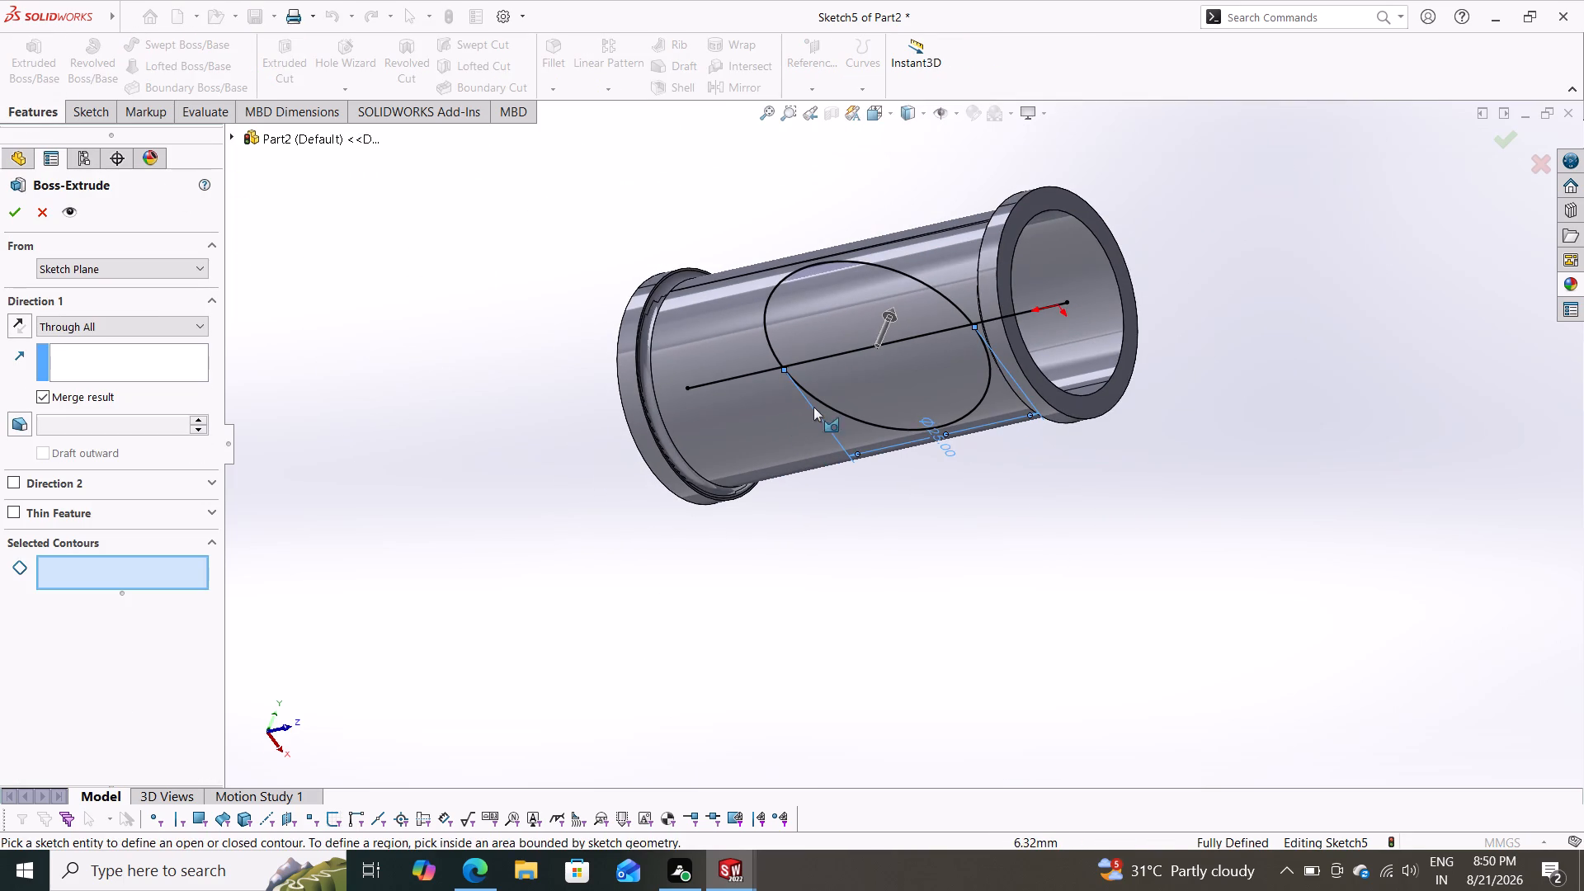
pyautogui.moveTo(648, 262); pyautogui.dragTo(685, 470, button='middle')
pyautogui.scroll(-1, 648, 433)
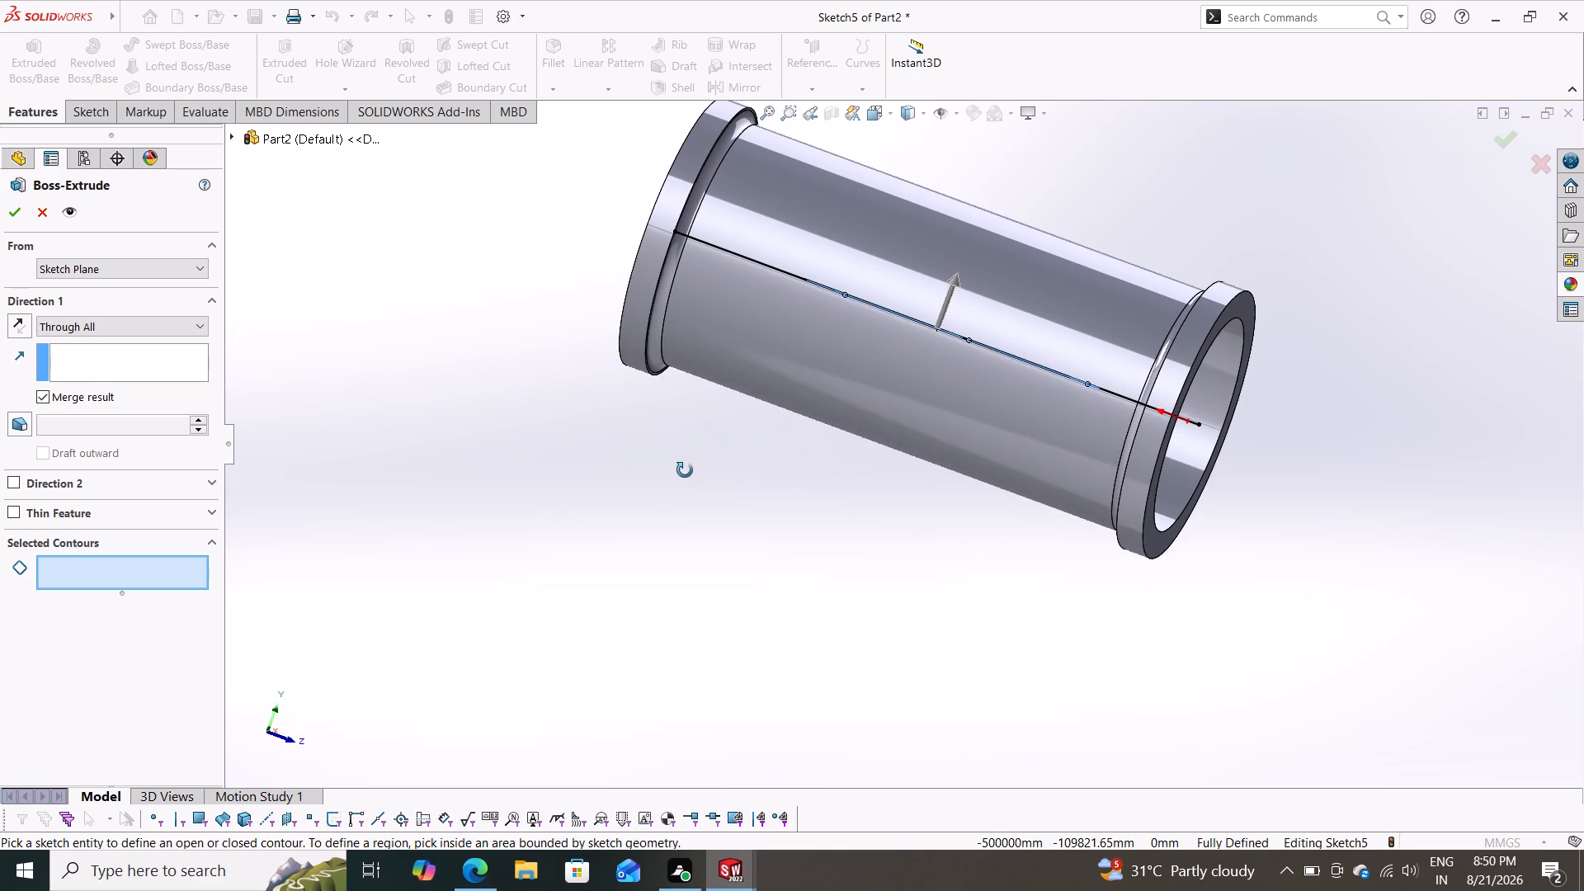
pyautogui.moveTo(685, 470); pyautogui.dragTo(685, 469, button='middle')
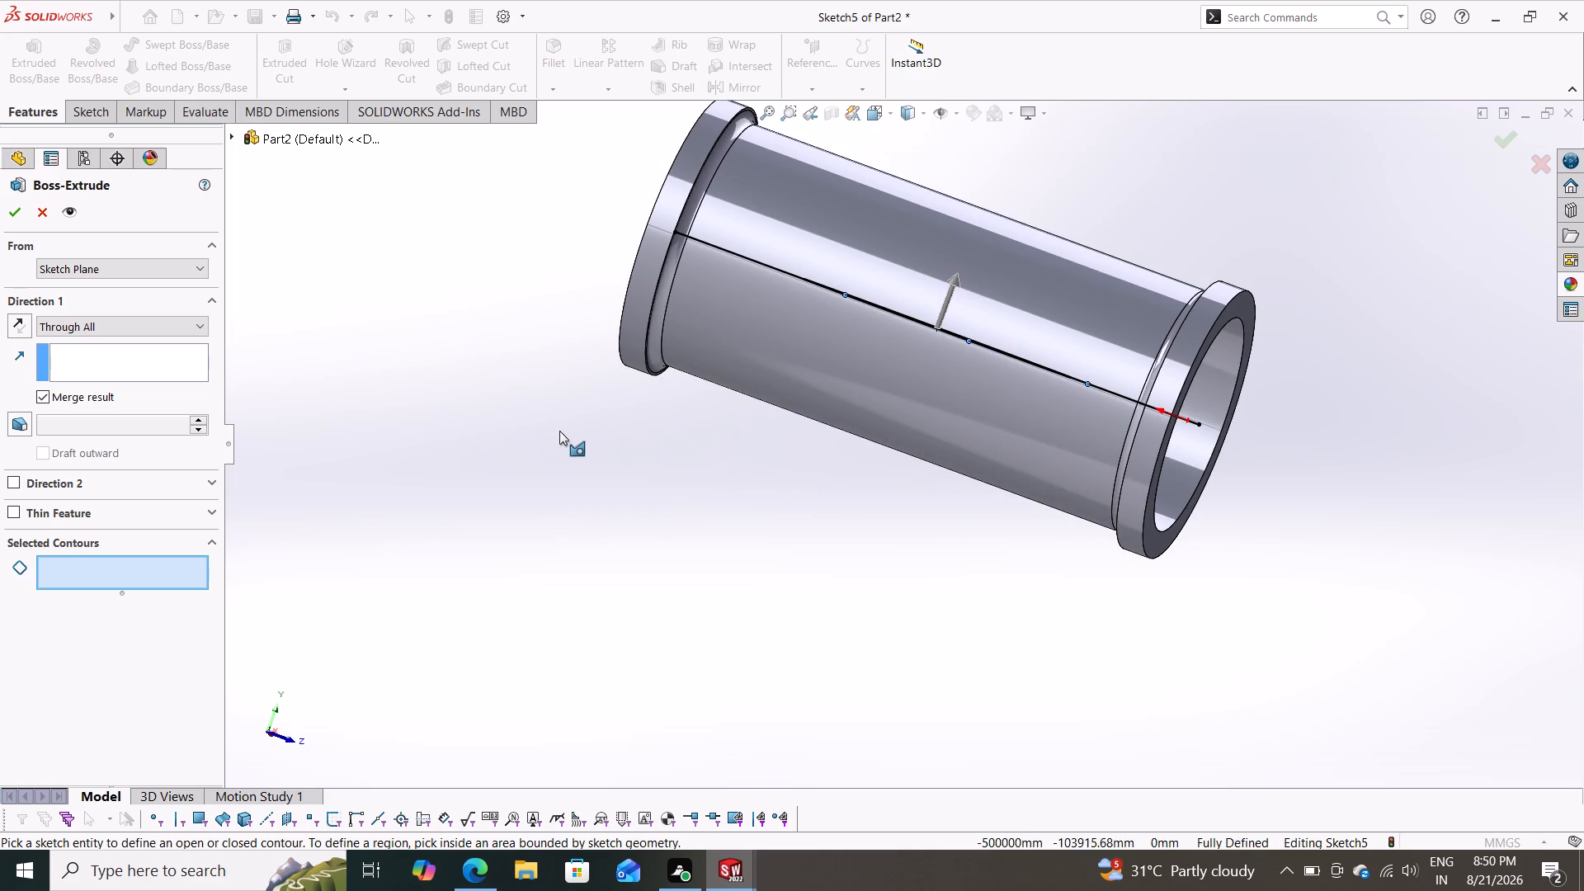
pyautogui.moveTo(835, 446); pyautogui.dragTo(810, 550, button='middle')
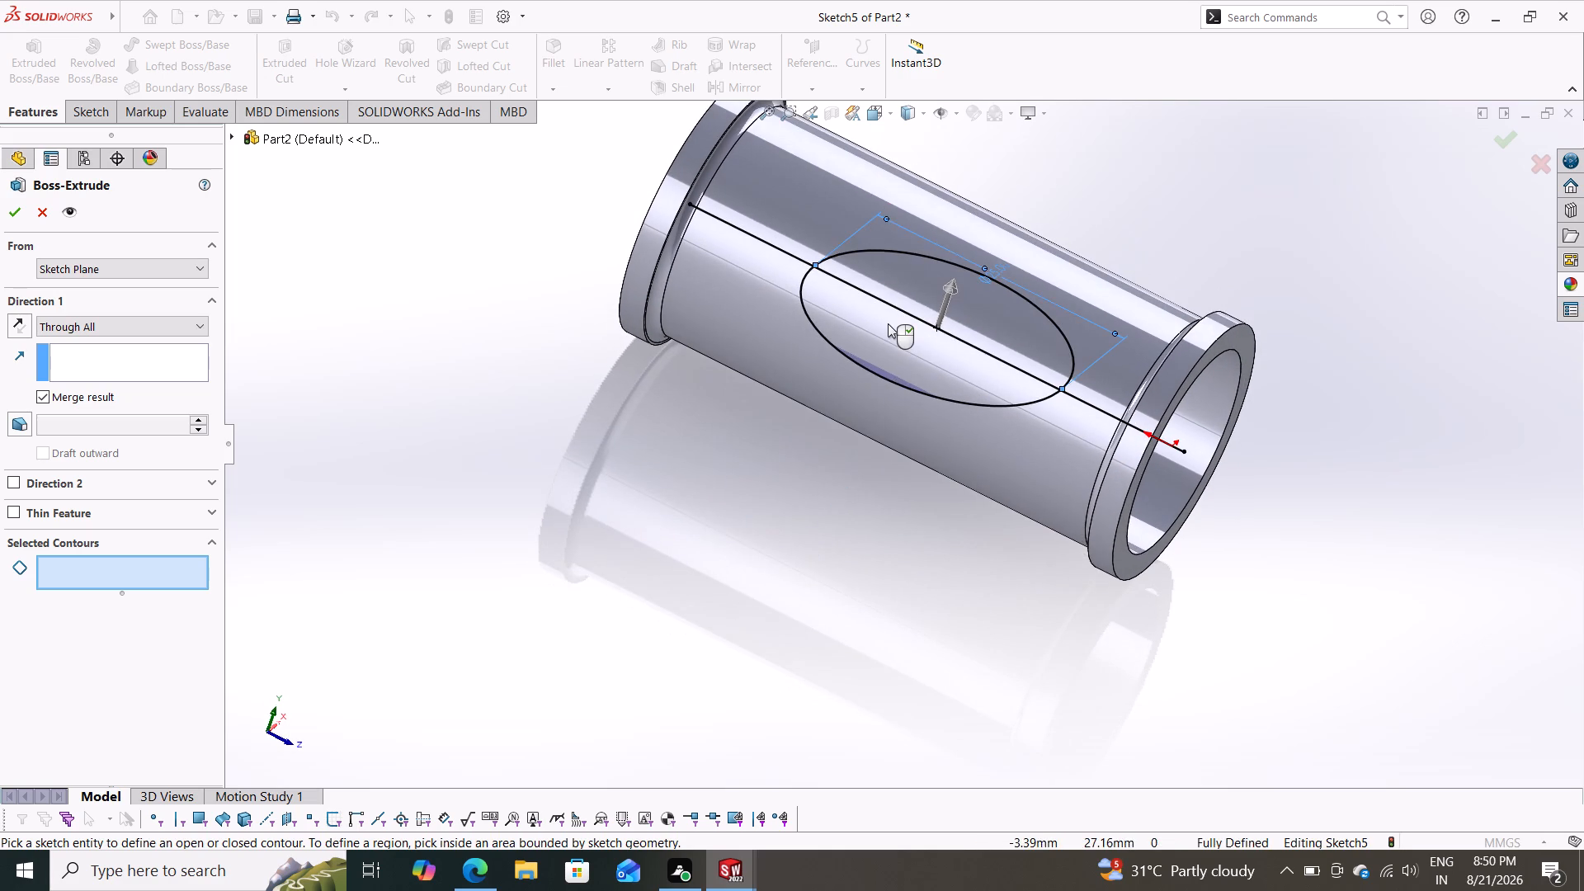
pyautogui.click(888, 323)
pyautogui.click(824, 299)
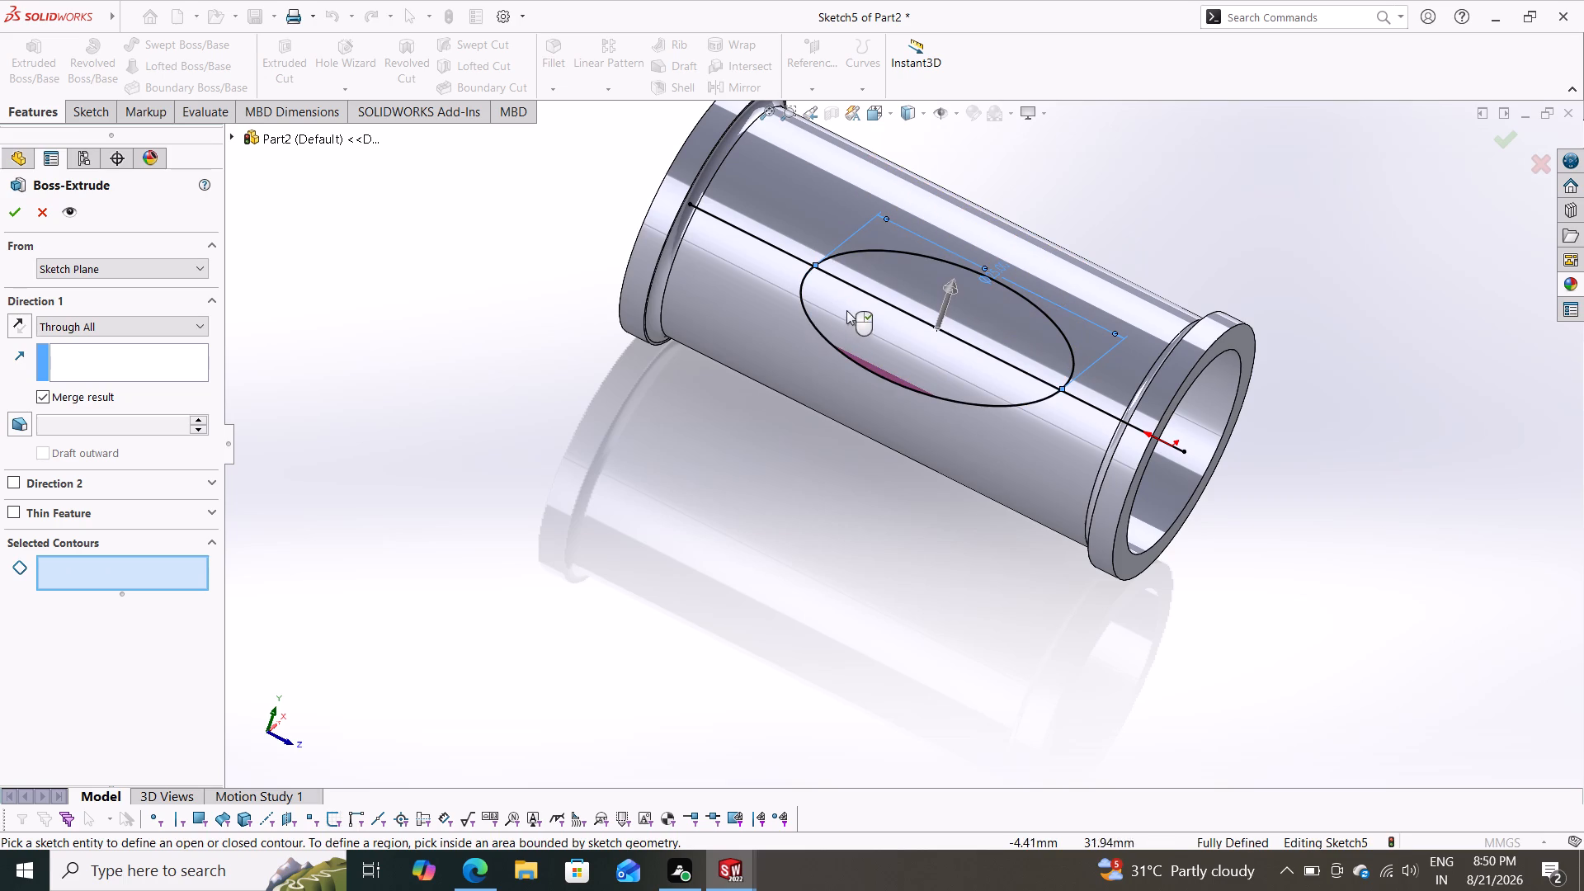
pyautogui.click(929, 338)
pyautogui.click(1016, 386)
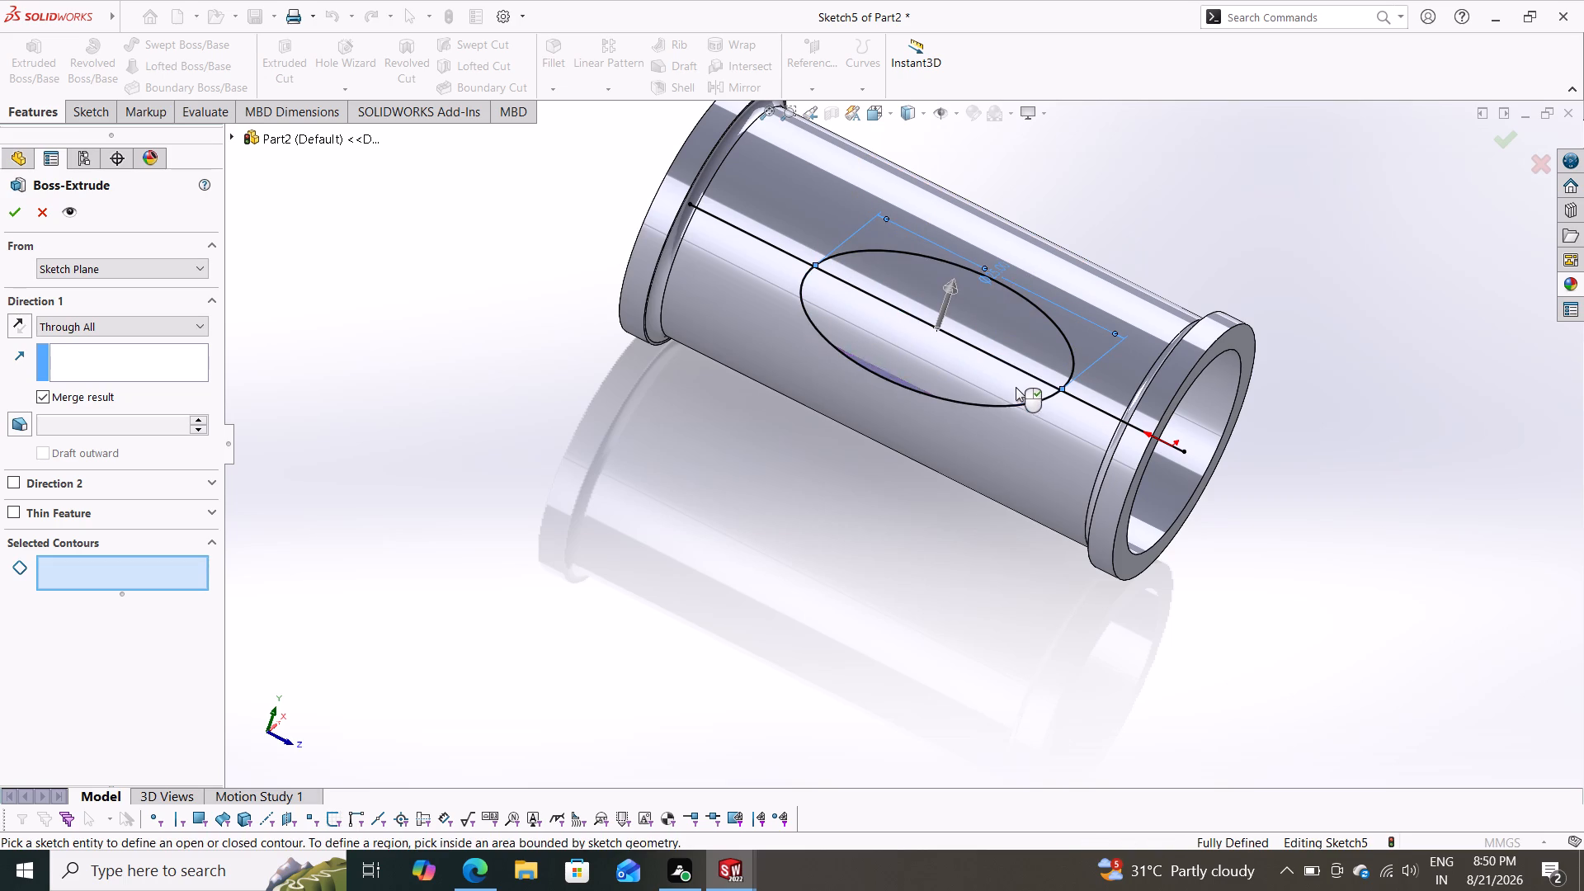
pyautogui.click(1005, 385)
pyautogui.scroll(-1, 972, 461)
pyautogui.moveTo(967, 471); pyautogui.dragTo(827, 514, button='middle')
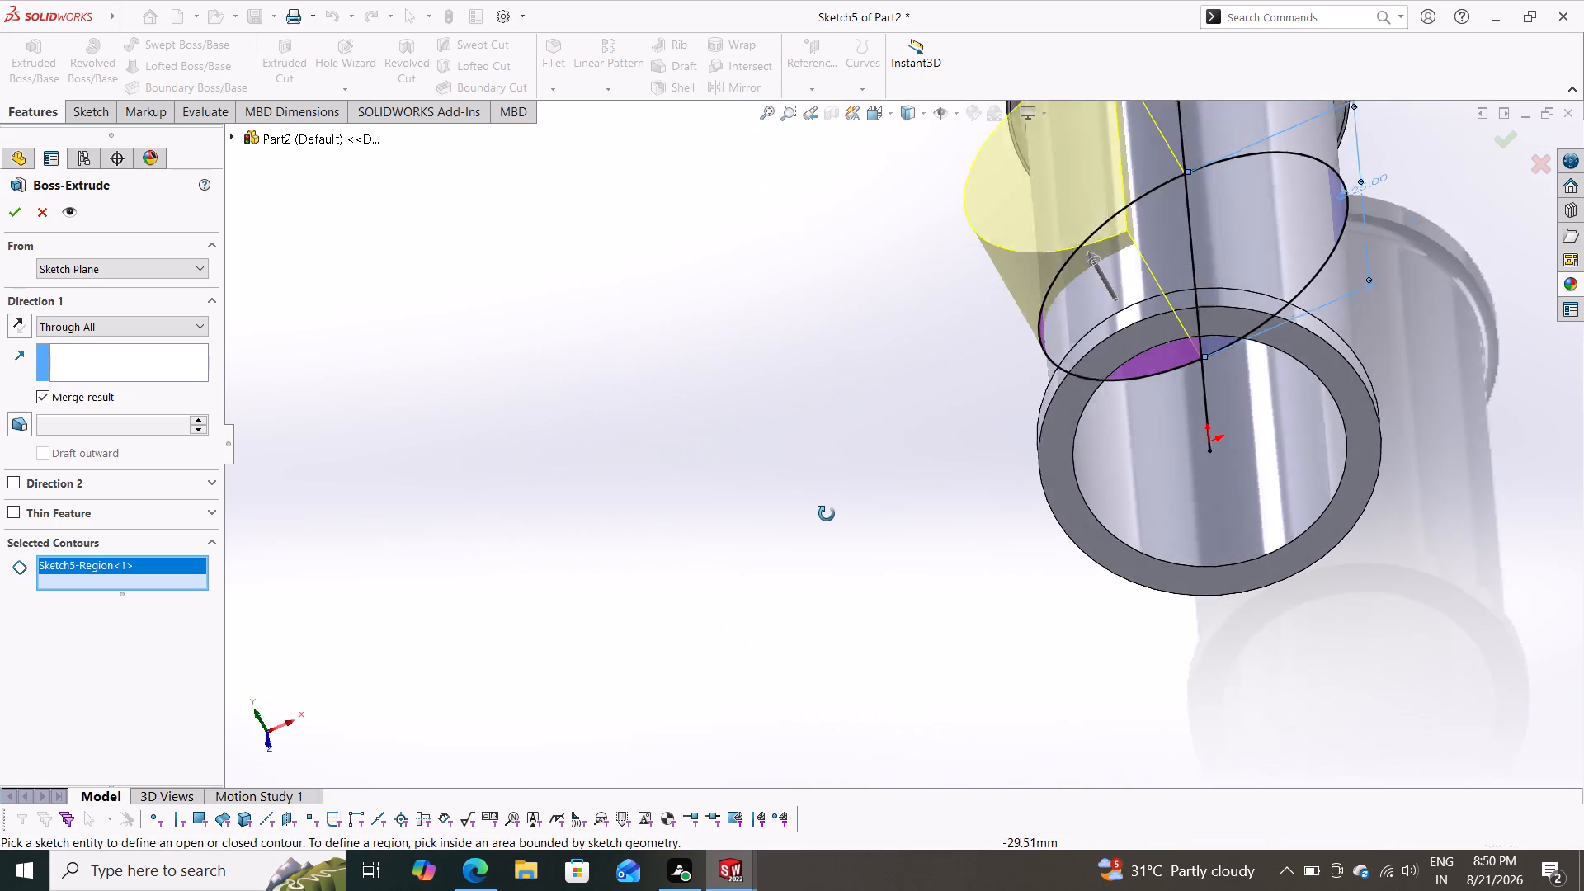
pyautogui.moveTo(827, 514); pyautogui.dragTo(845, 520, button='middle')
pyautogui.click(1252, 226)
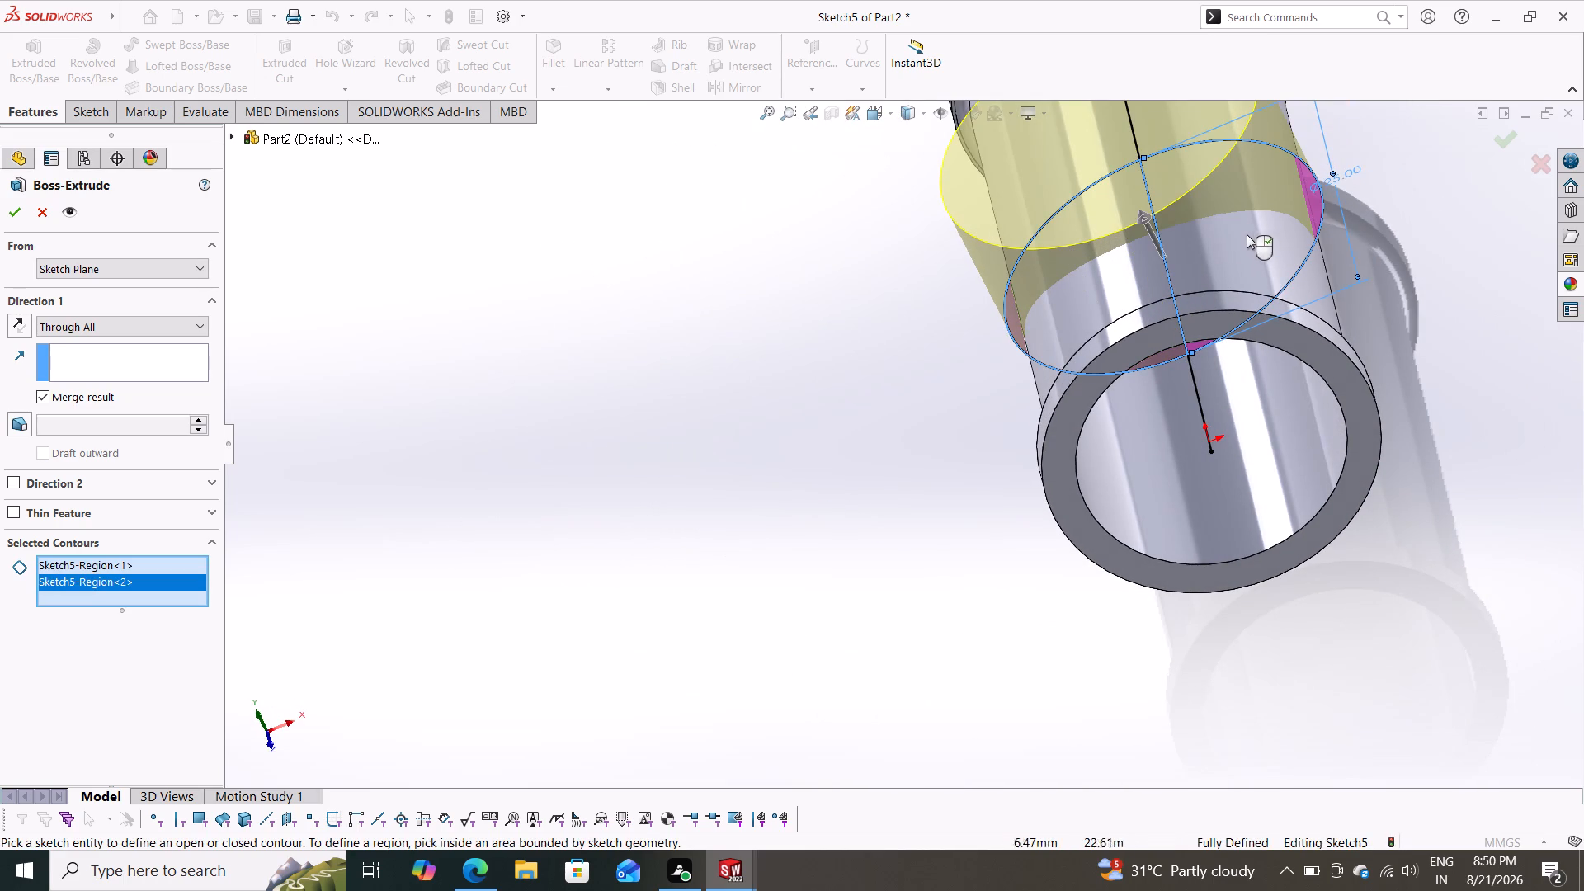
pyautogui.click(1242, 293)
pyautogui.click(1252, 241)
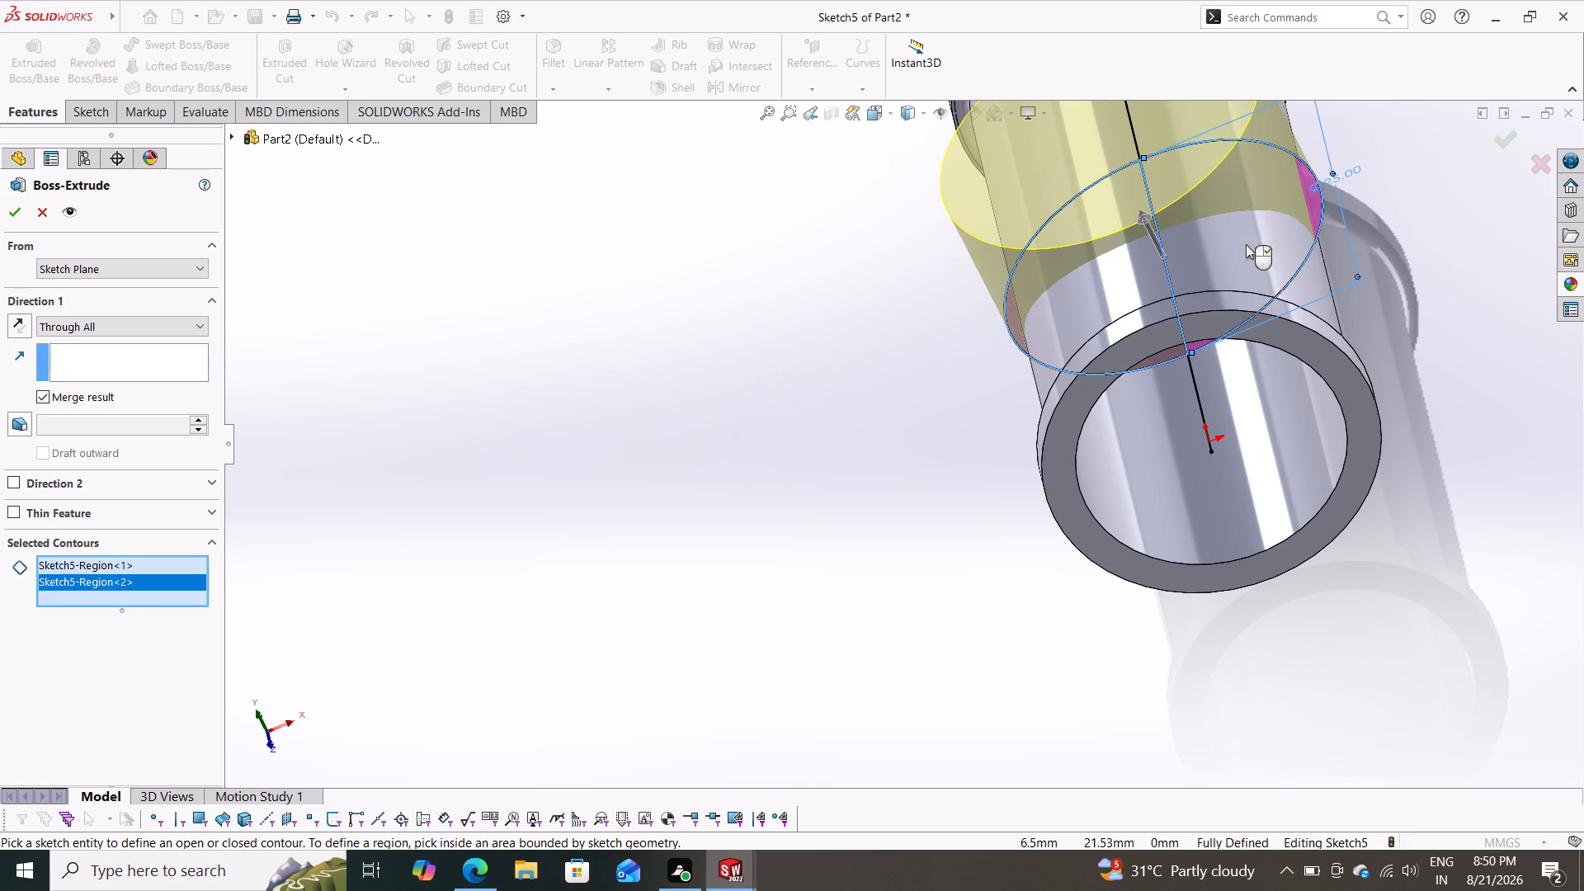
# Examine the extrusion preview from several sides, toggling the half-circle regions to check that both are selected.
pyautogui.moveTo(764, 445); pyautogui.dragTo(921, 379, button='middle')
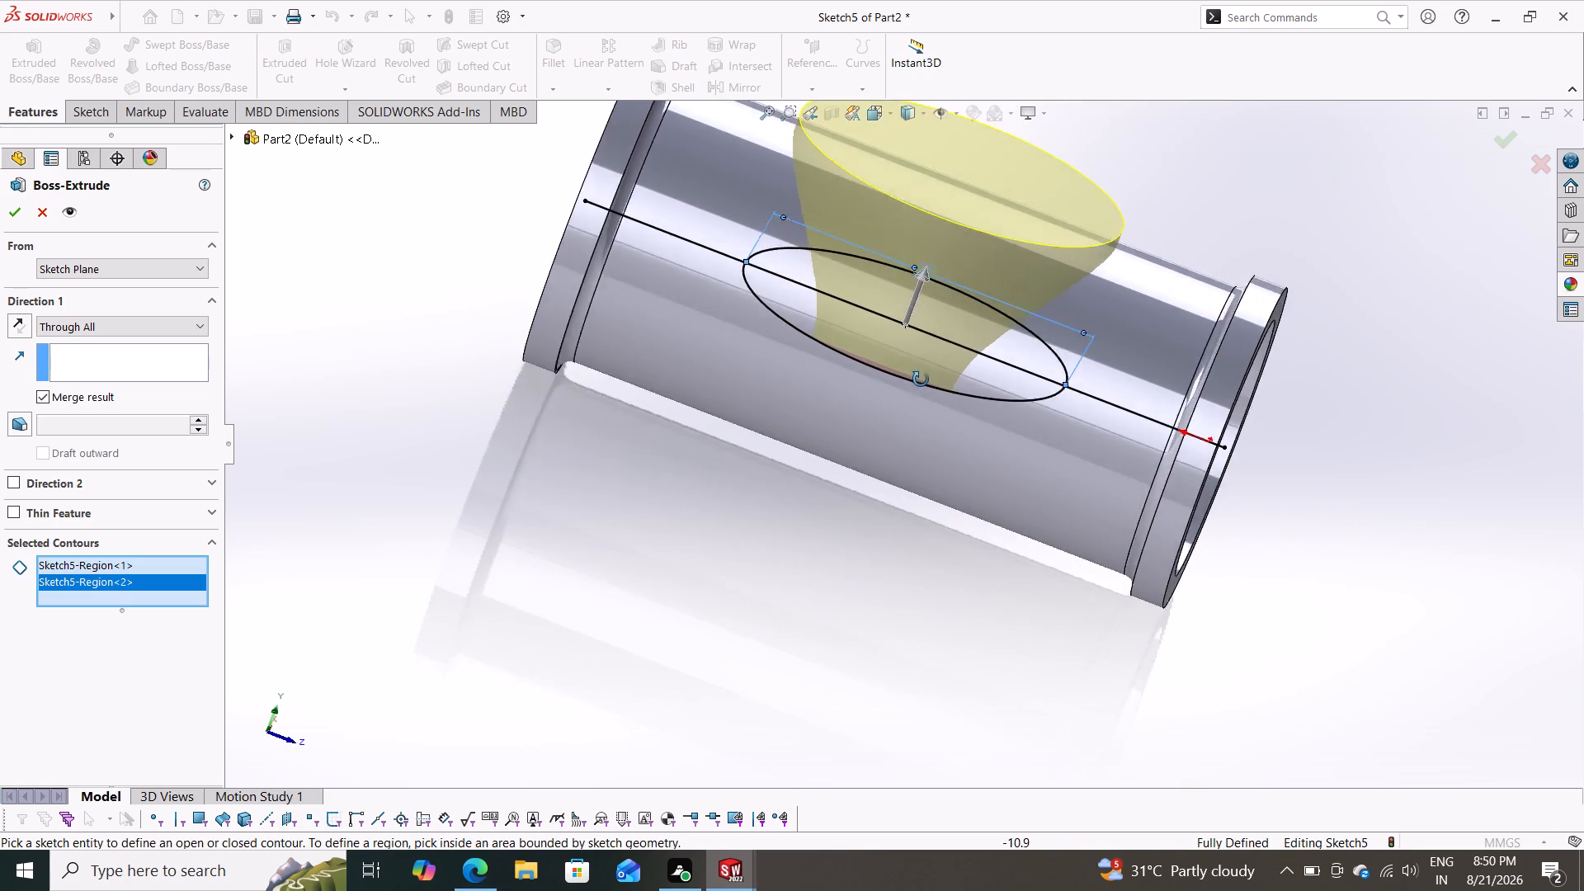
pyautogui.moveTo(921, 379); pyautogui.dragTo(964, 555, button='middle')
pyautogui.scroll(-1, 958, 505)
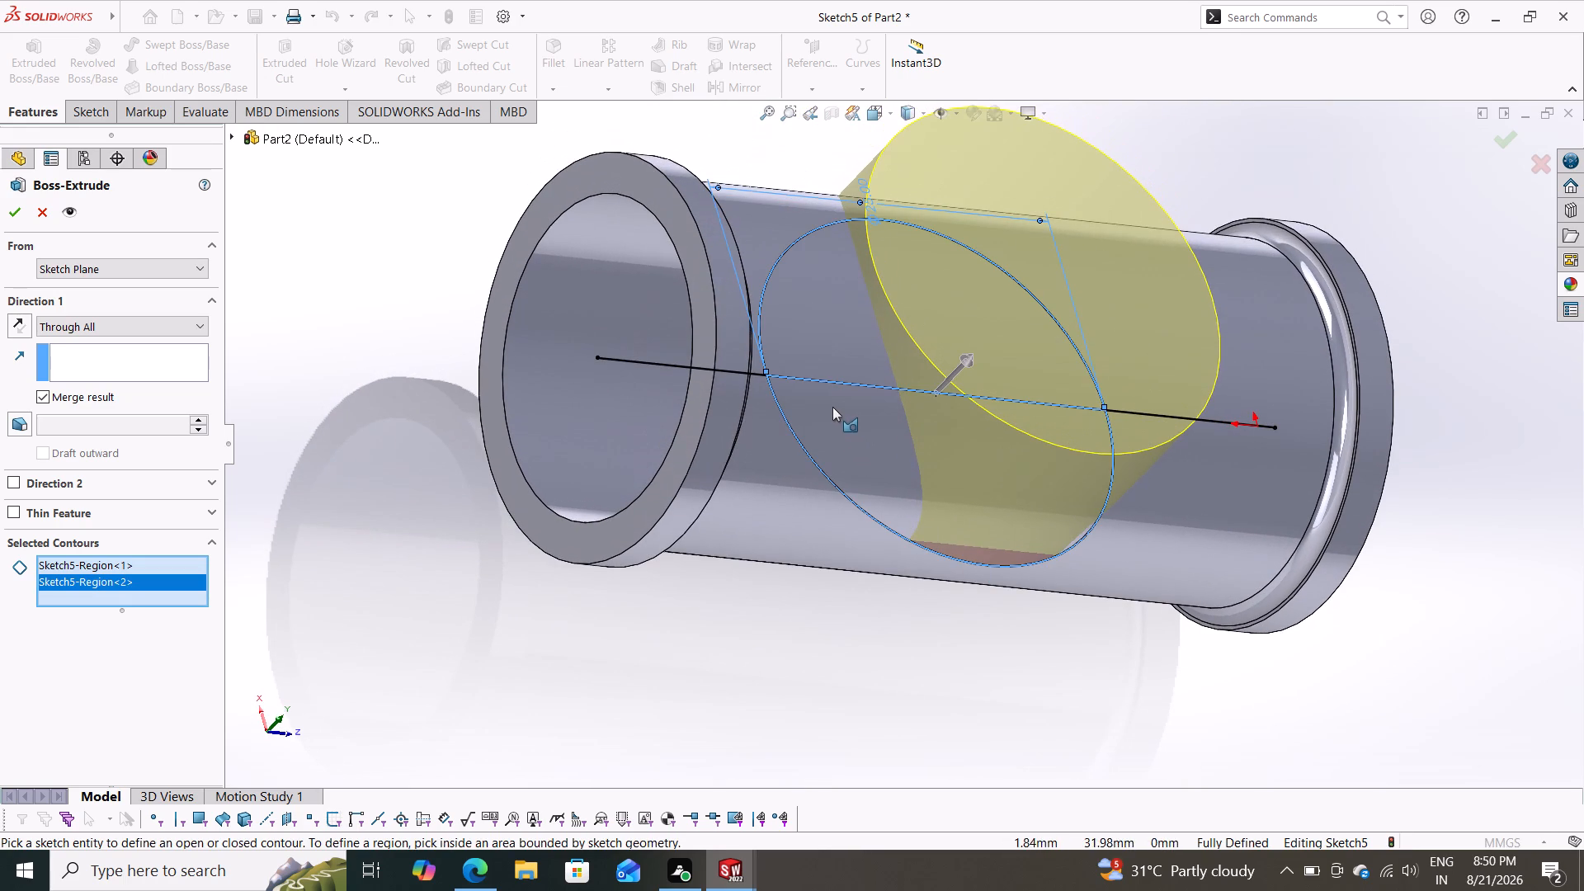
pyautogui.moveTo(639, 540); pyautogui.dragTo(688, 388, button='middle')
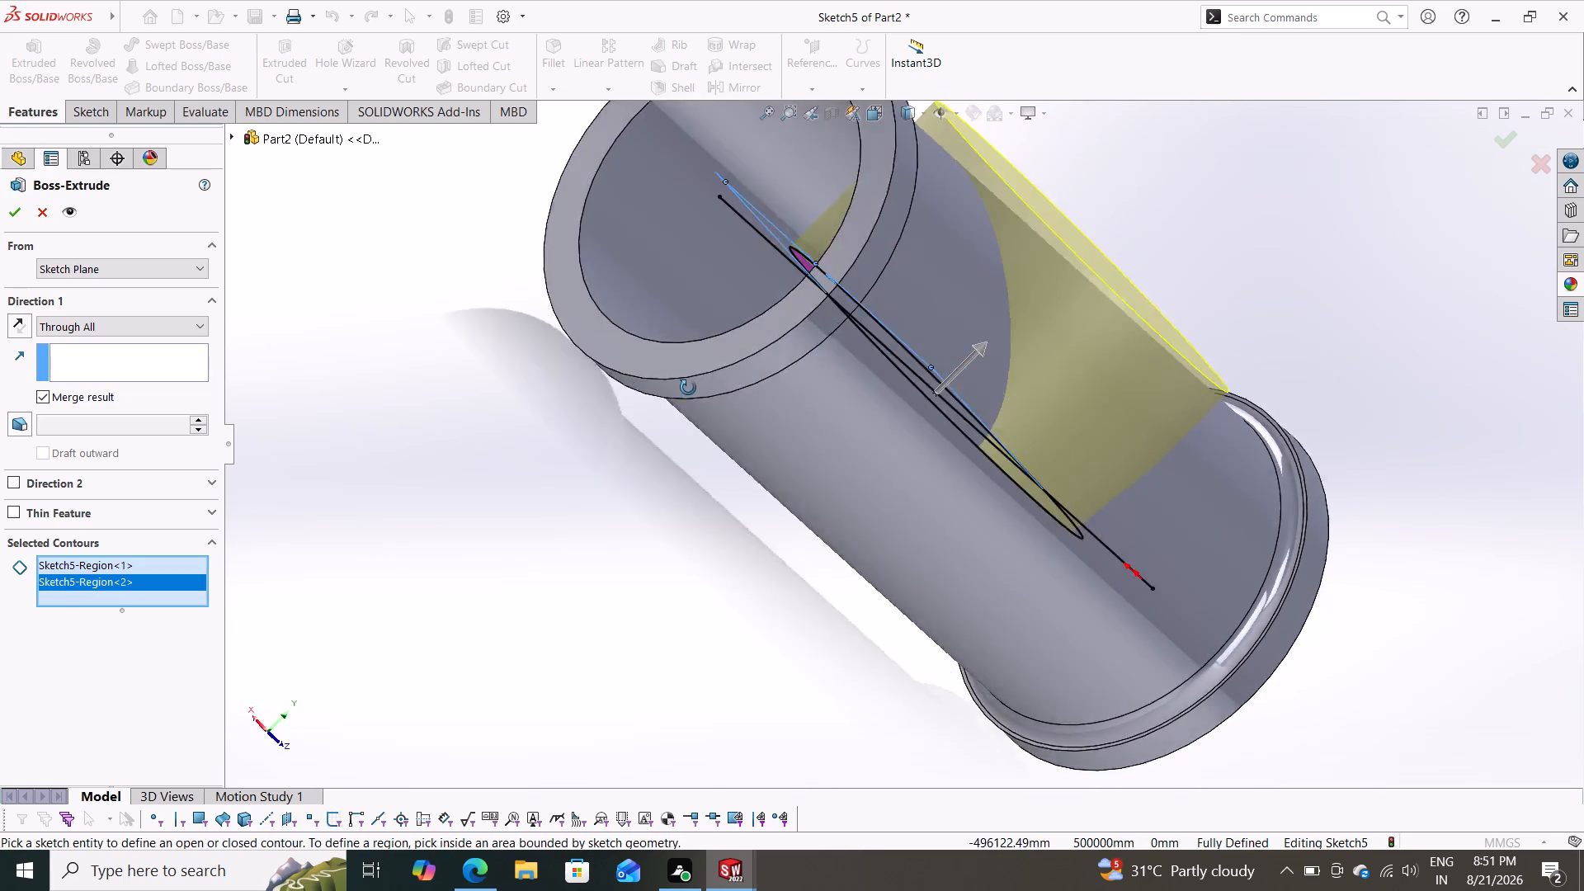
pyautogui.moveTo(688, 388); pyautogui.dragTo(780, 464, button='middle')
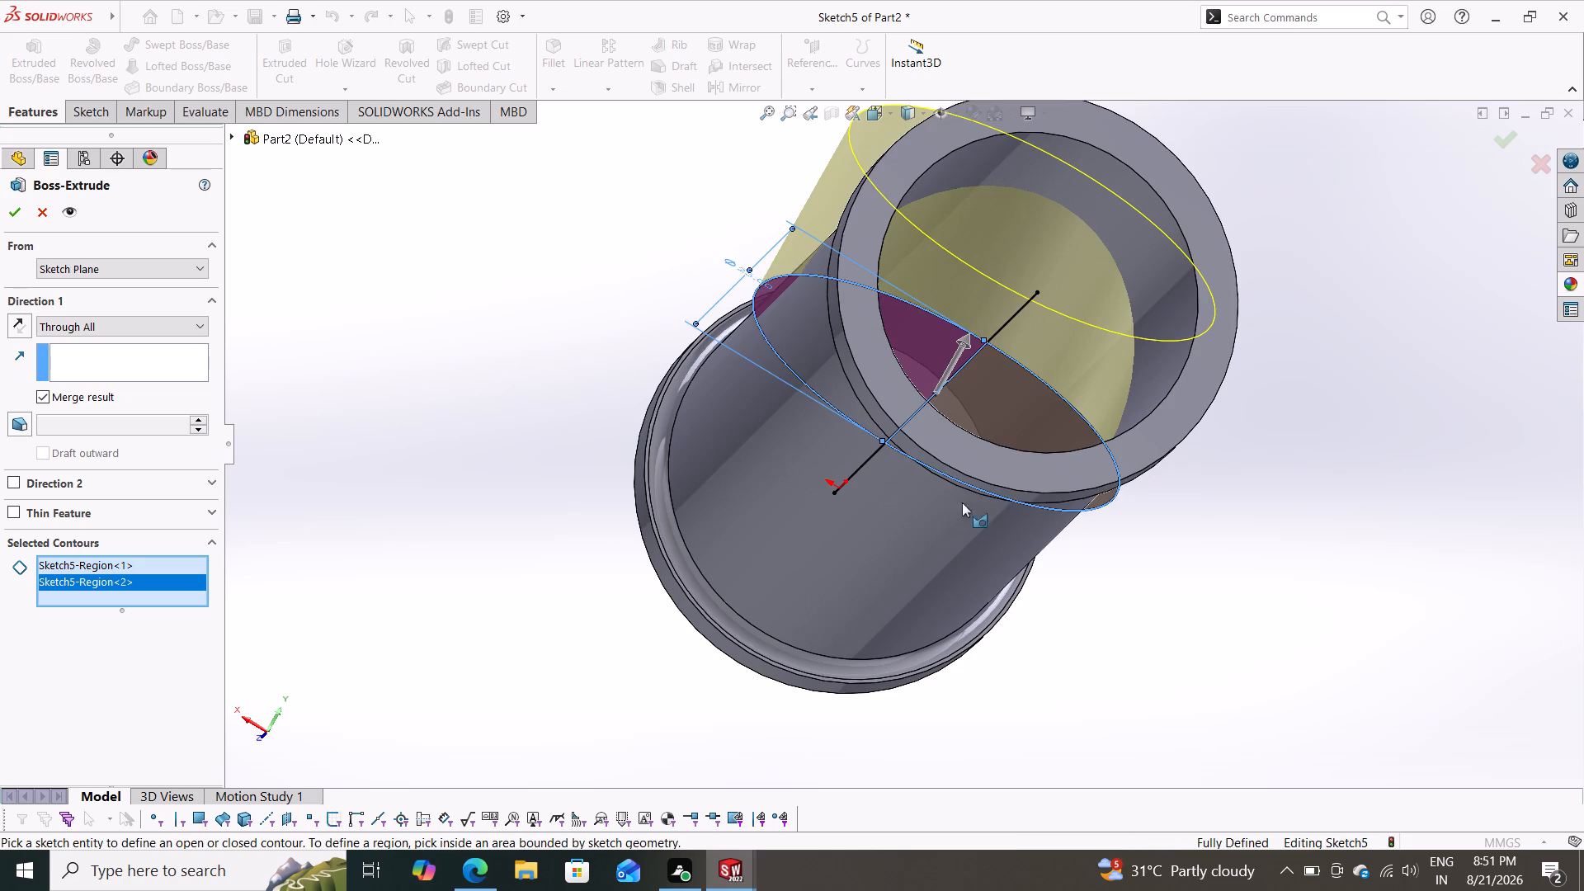
pyautogui.scroll(-1, 993, 506)
pyautogui.moveTo(990, 531); pyautogui.dragTo(961, 589, button='middle')
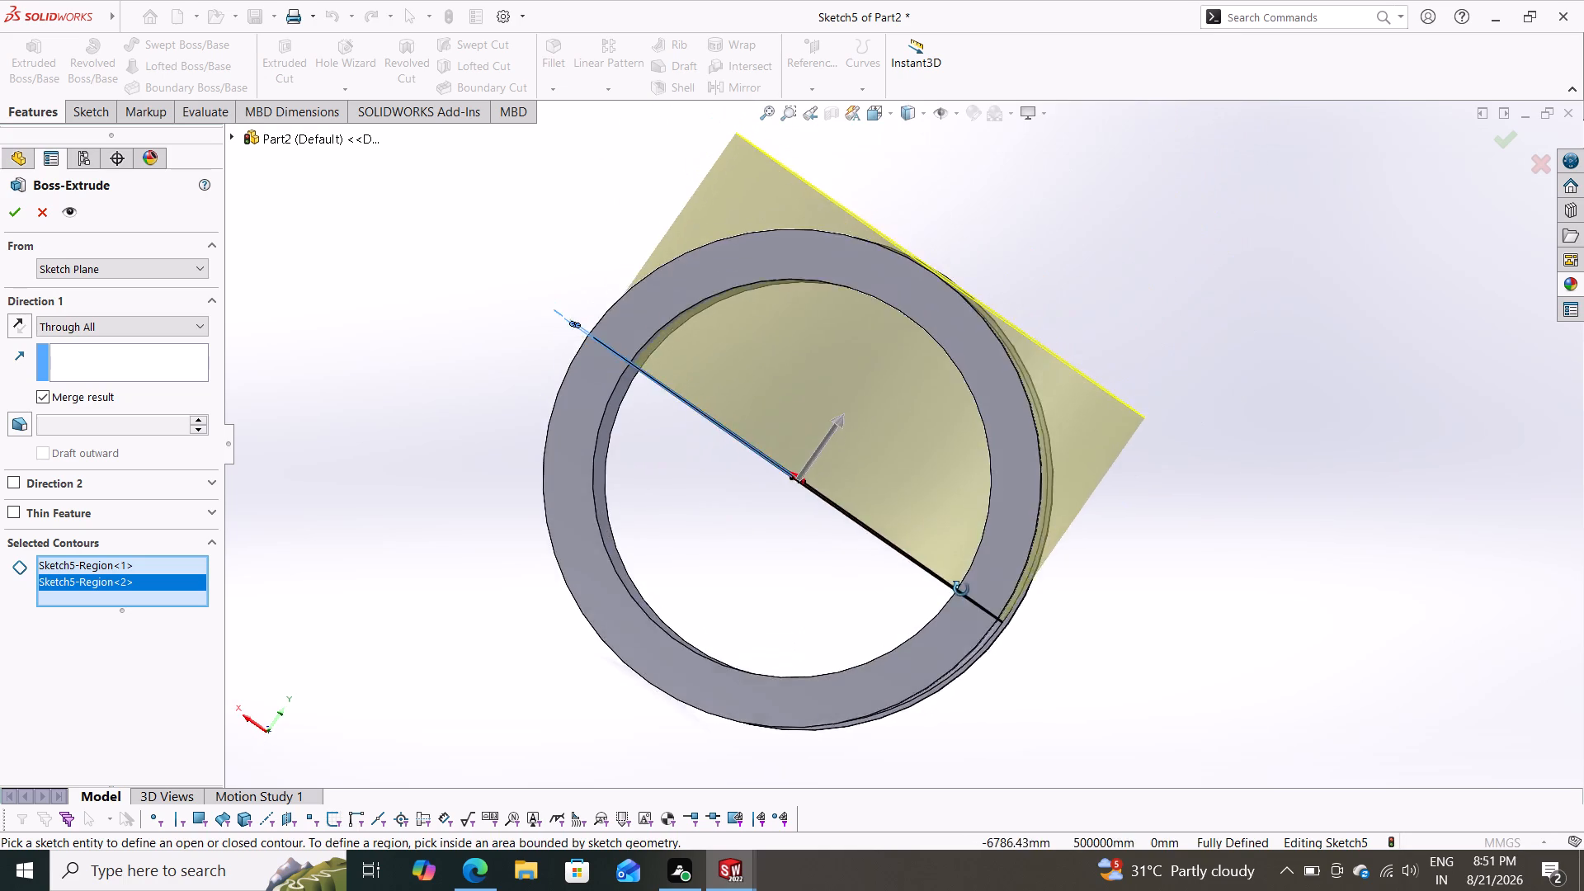
pyautogui.moveTo(961, 589); pyautogui.dragTo(988, 581, button='middle')
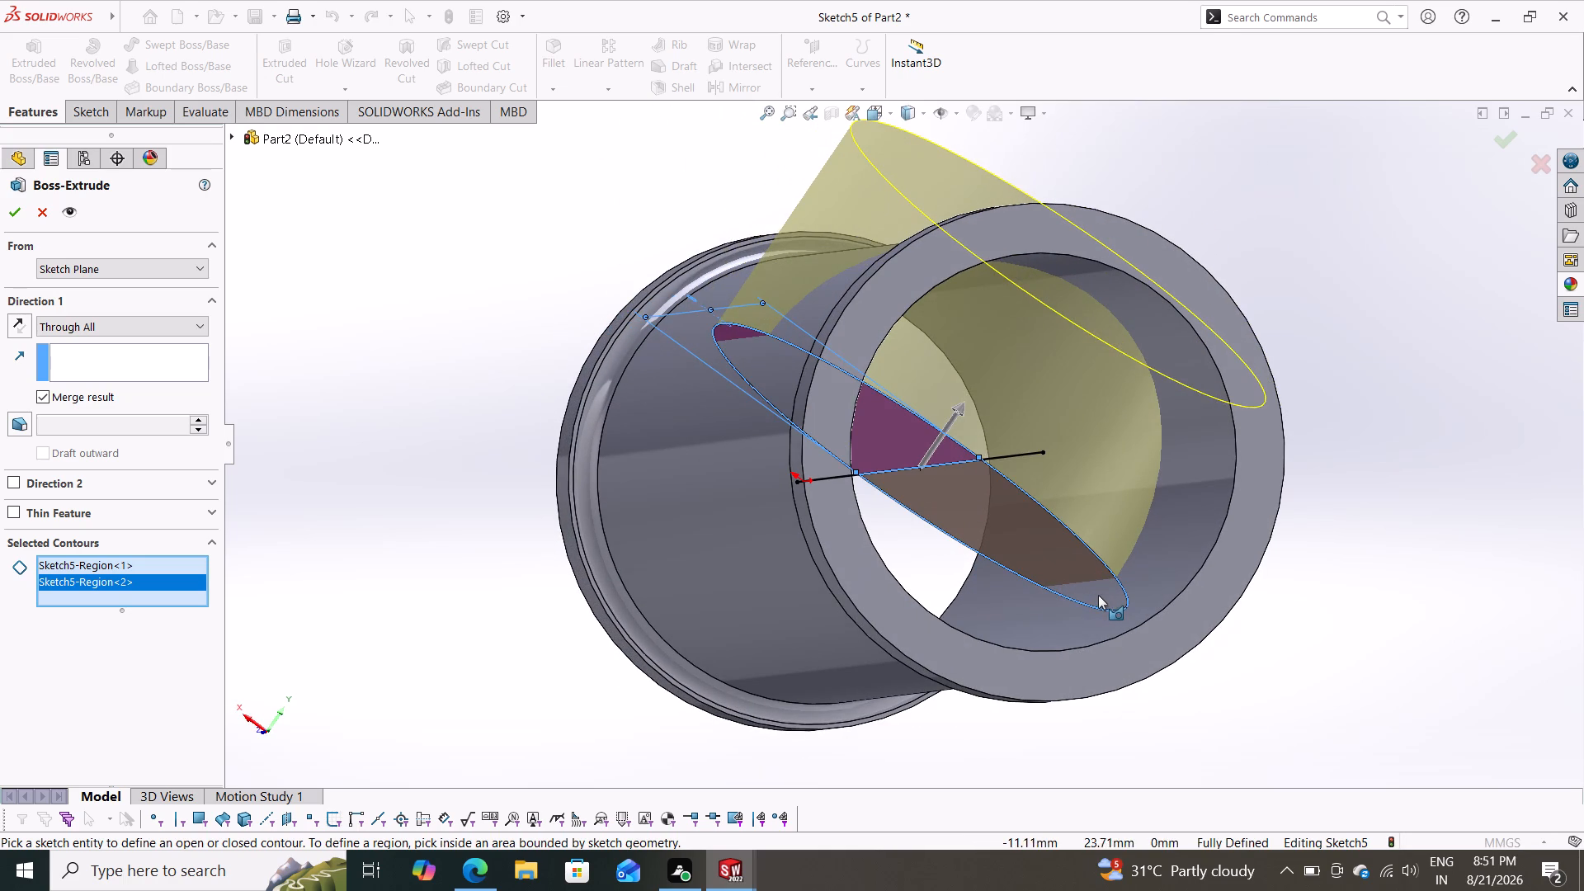
pyautogui.click(1098, 595)
pyautogui.click(1098, 595)
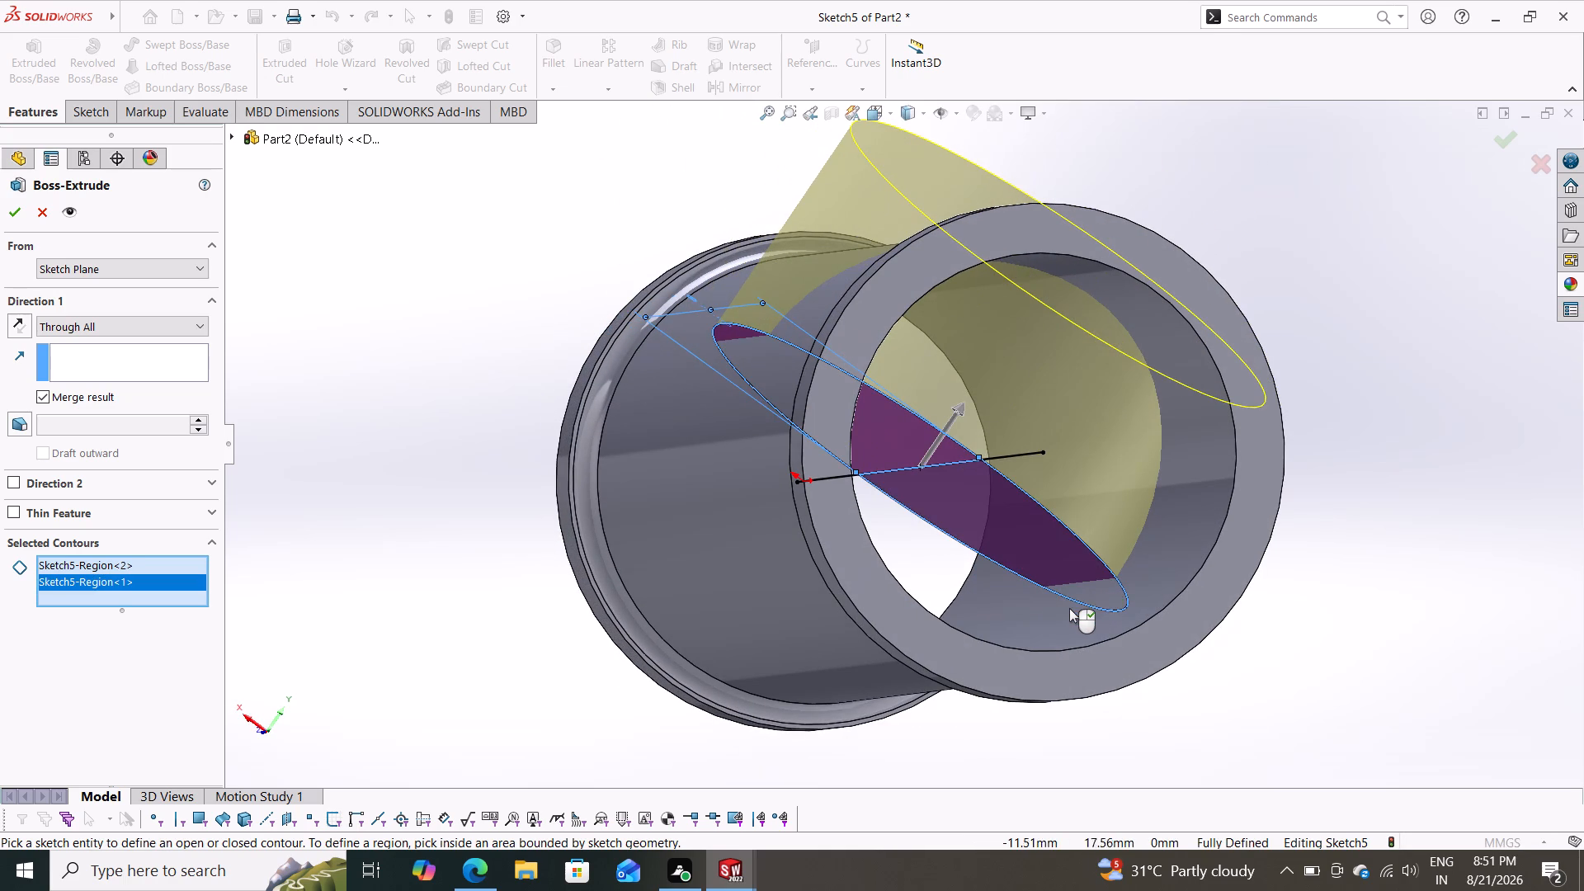
pyautogui.scroll(-2, 1069, 608)
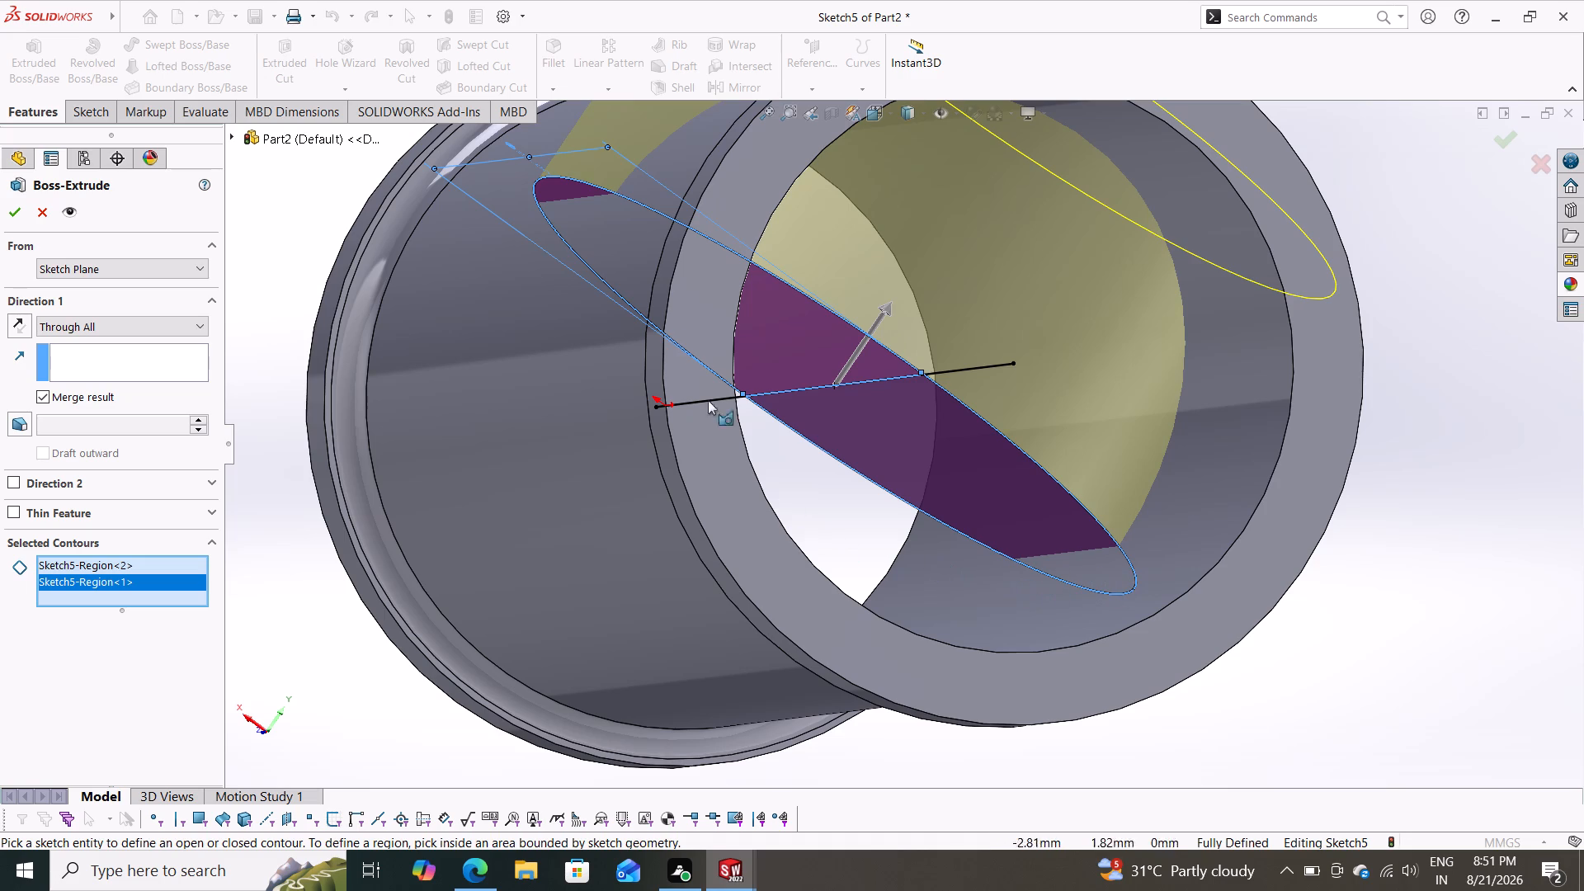
pyautogui.moveTo(592, 219); pyautogui.dragTo(596, 227)
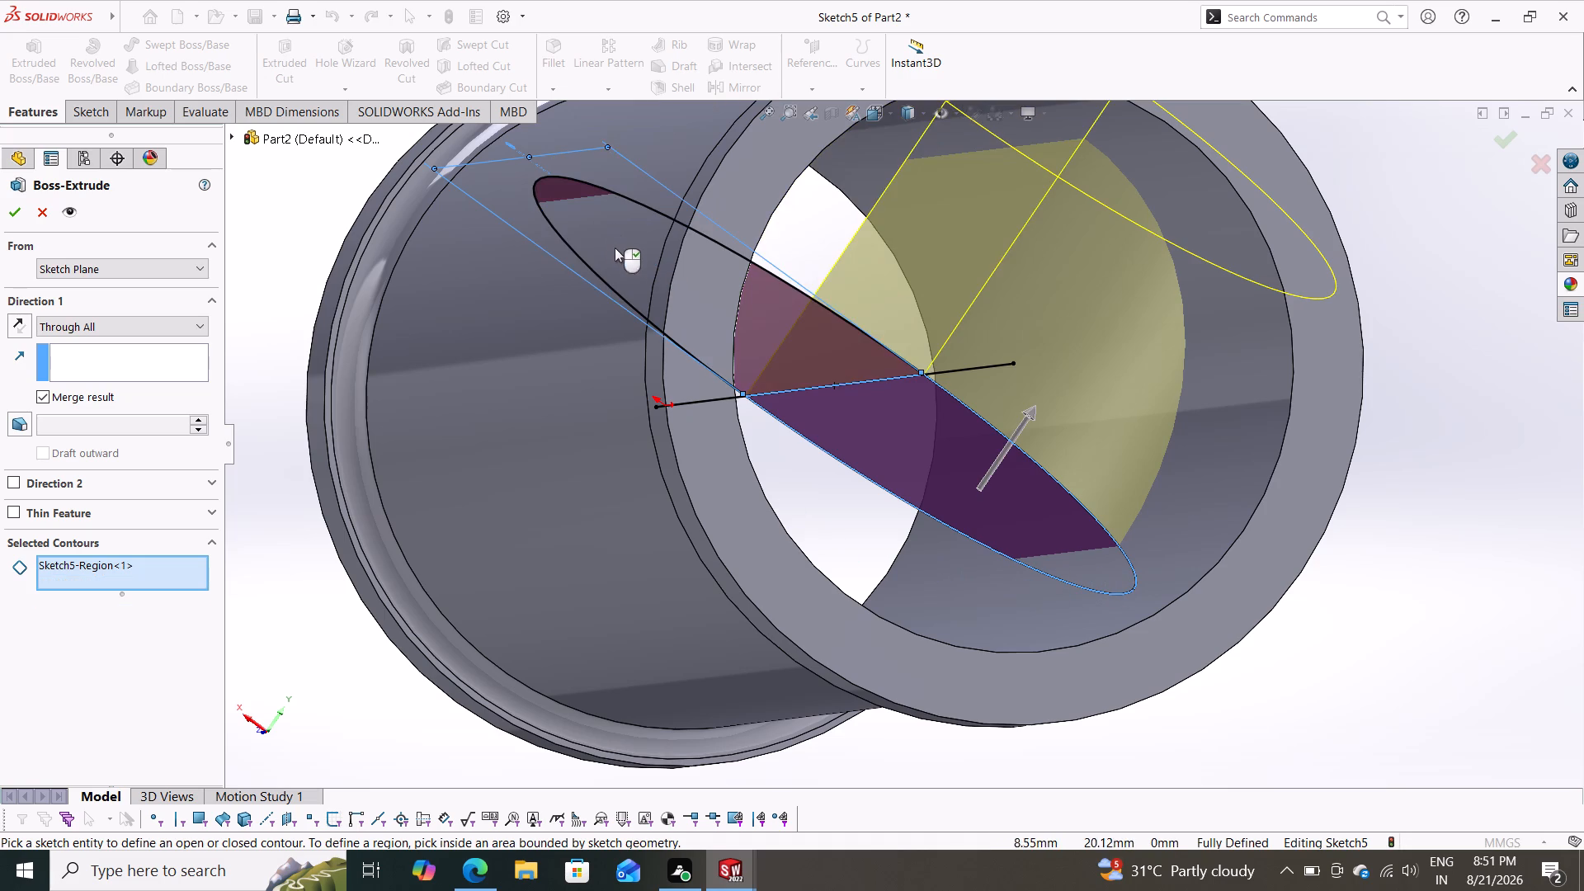
pyautogui.click(647, 258)
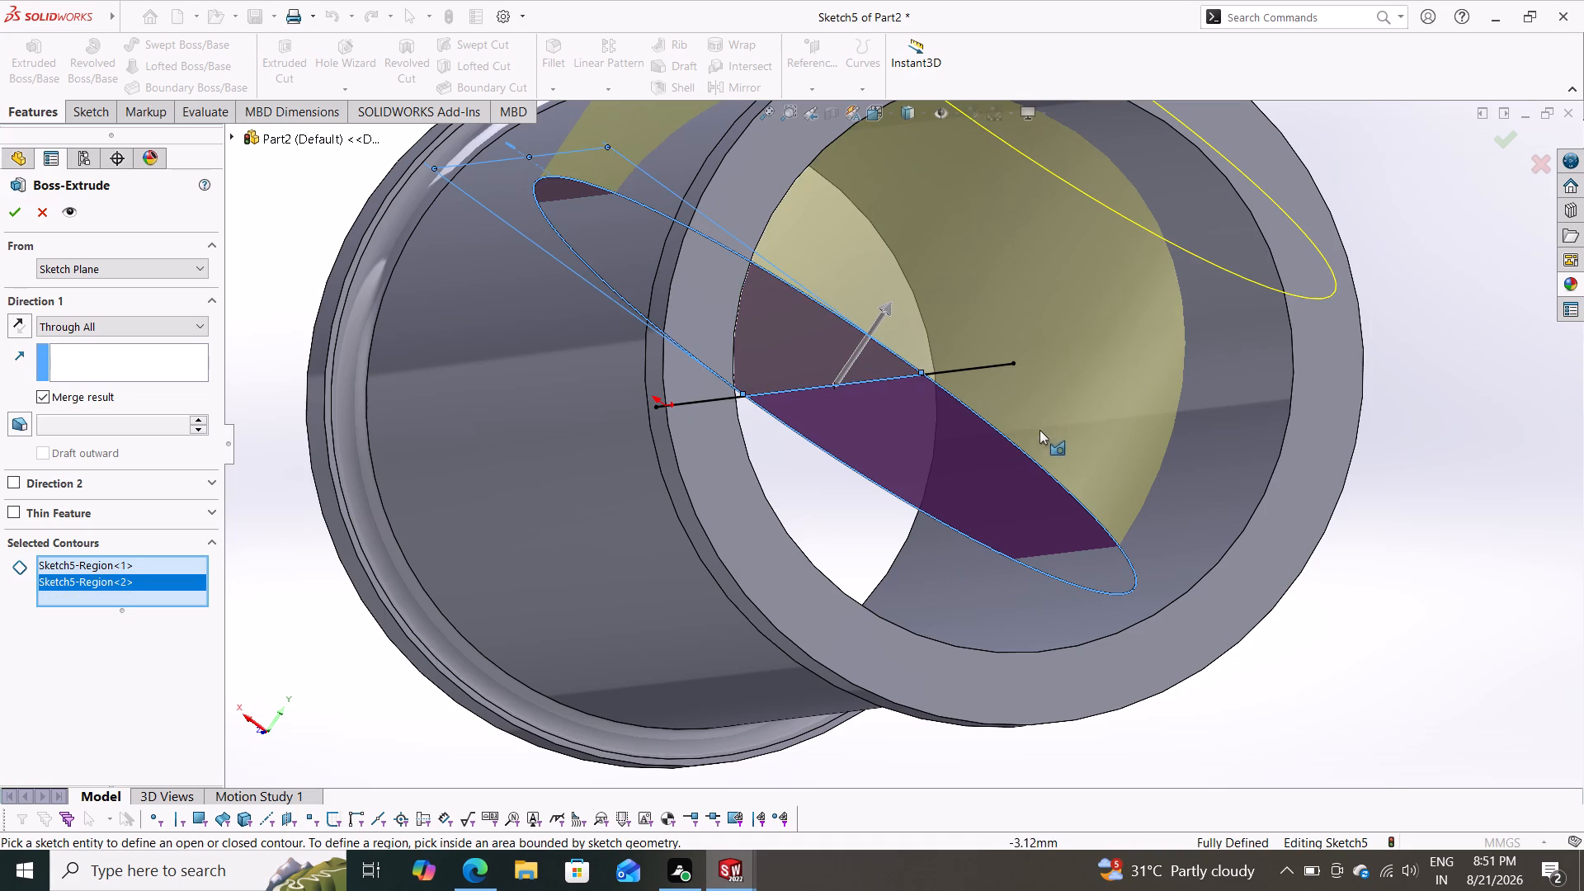
pyautogui.scroll(-3, 1039, 457)
pyautogui.scroll(8, 1009, 506)
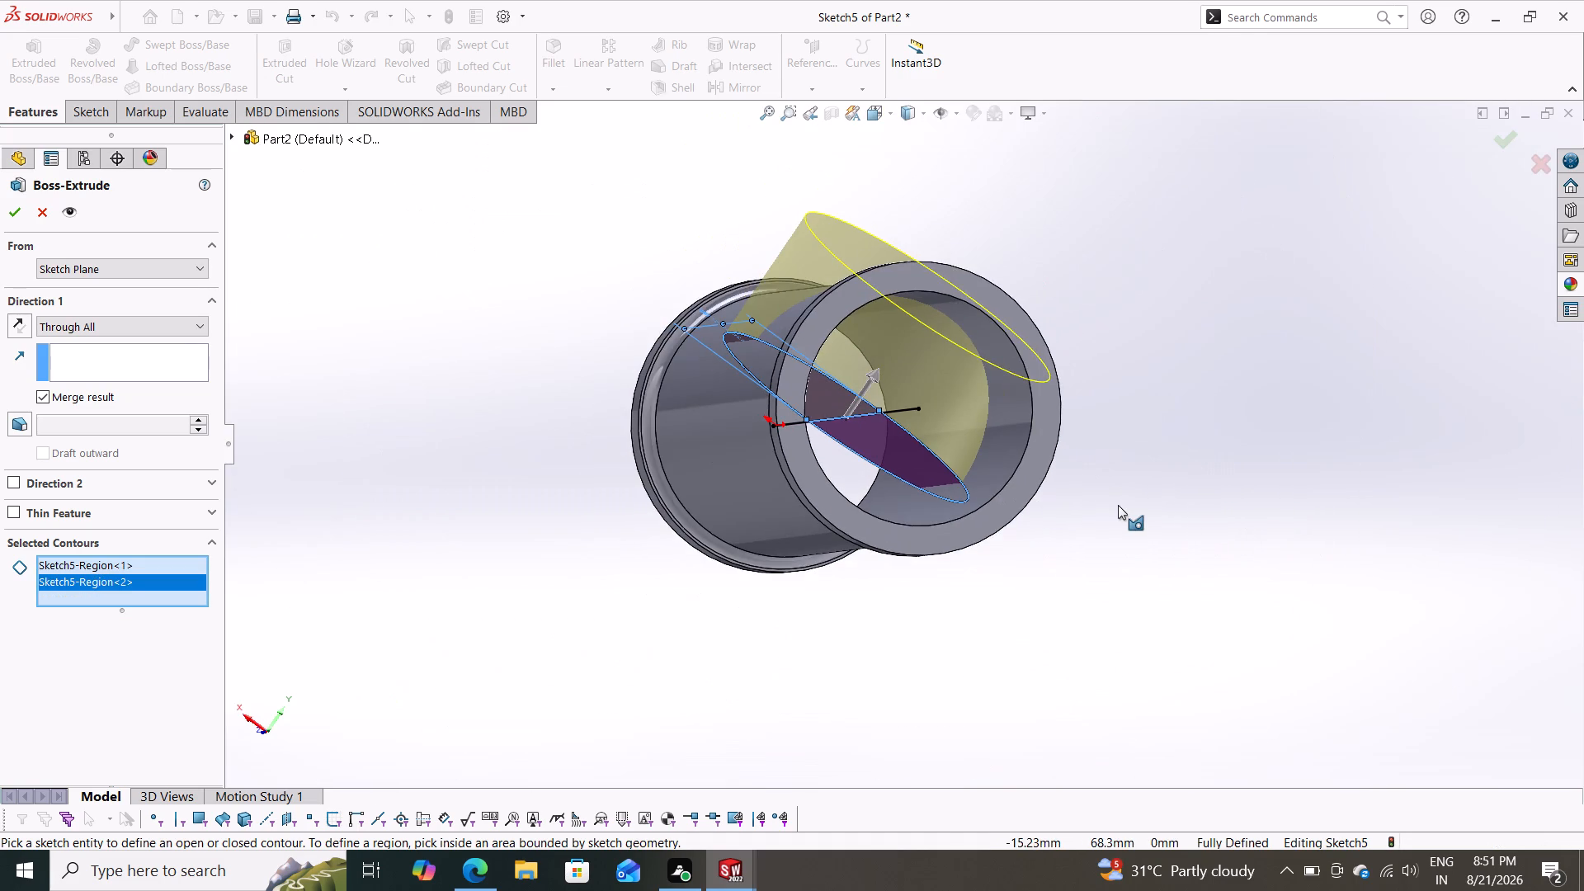
pyautogui.moveTo(1118, 505); pyautogui.dragTo(1054, 536, button='middle')
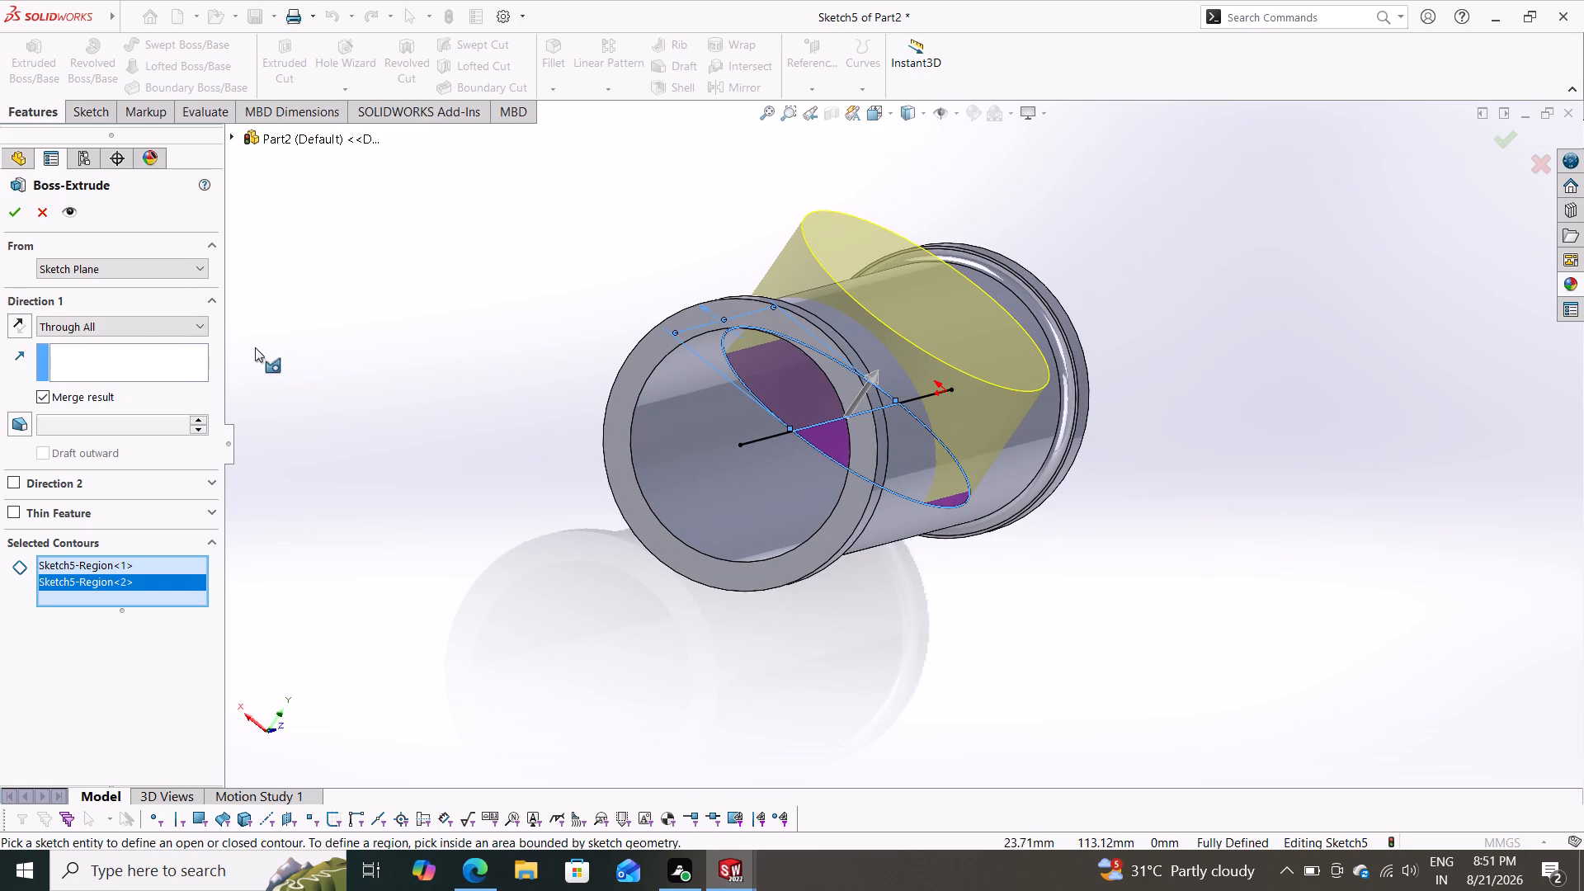
# Make the boss extrusion Blind and start it at a 25 mm offset from the sketch plane.
pyautogui.click(155, 334)
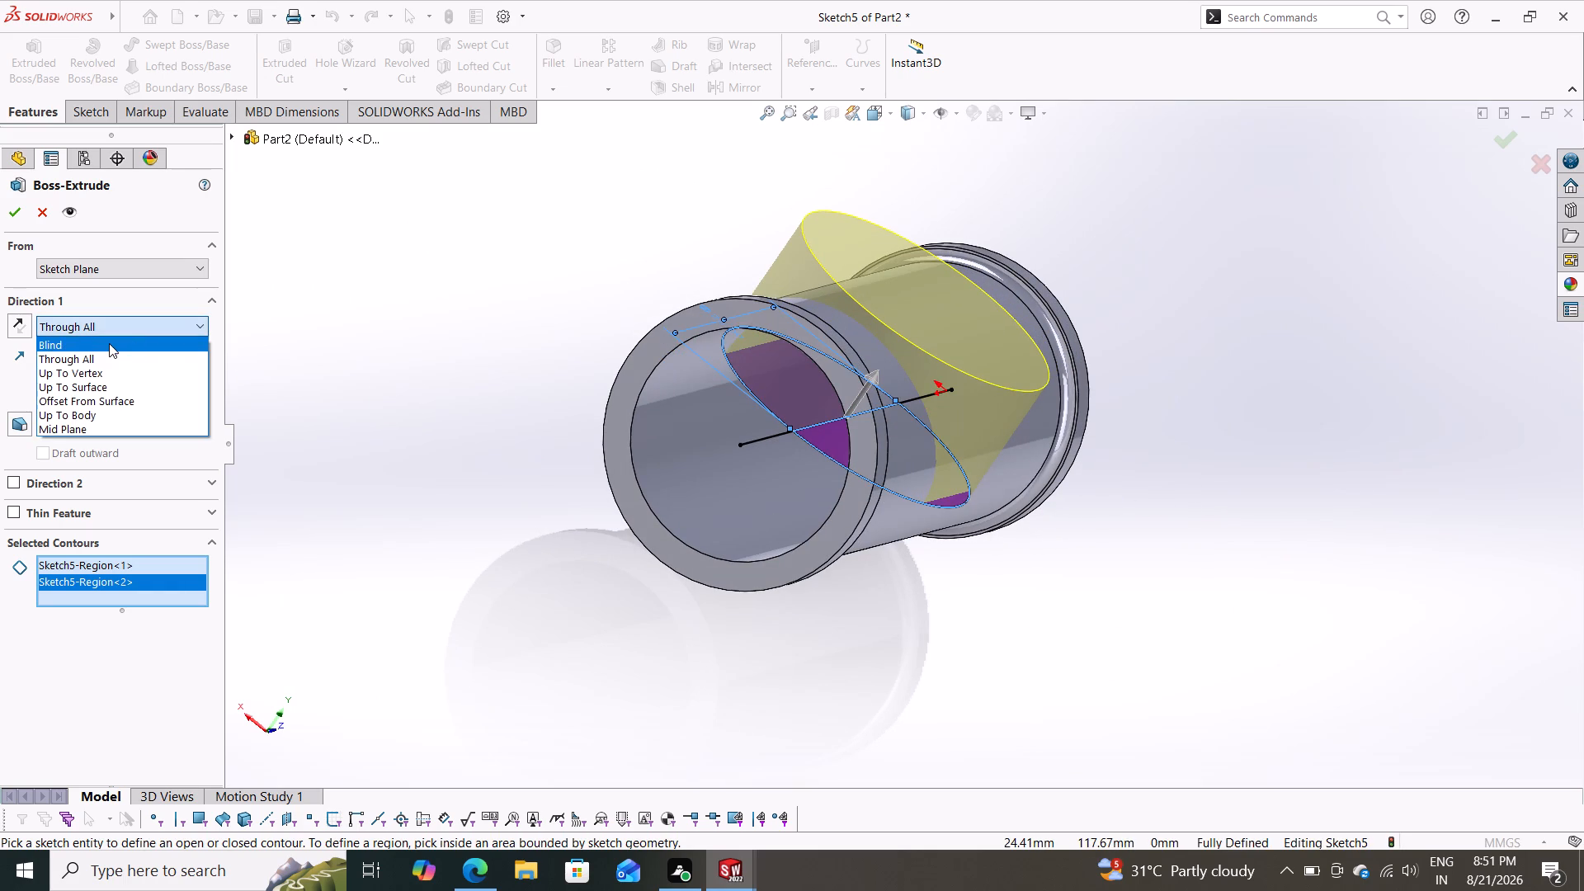
pyautogui.click(109, 343)
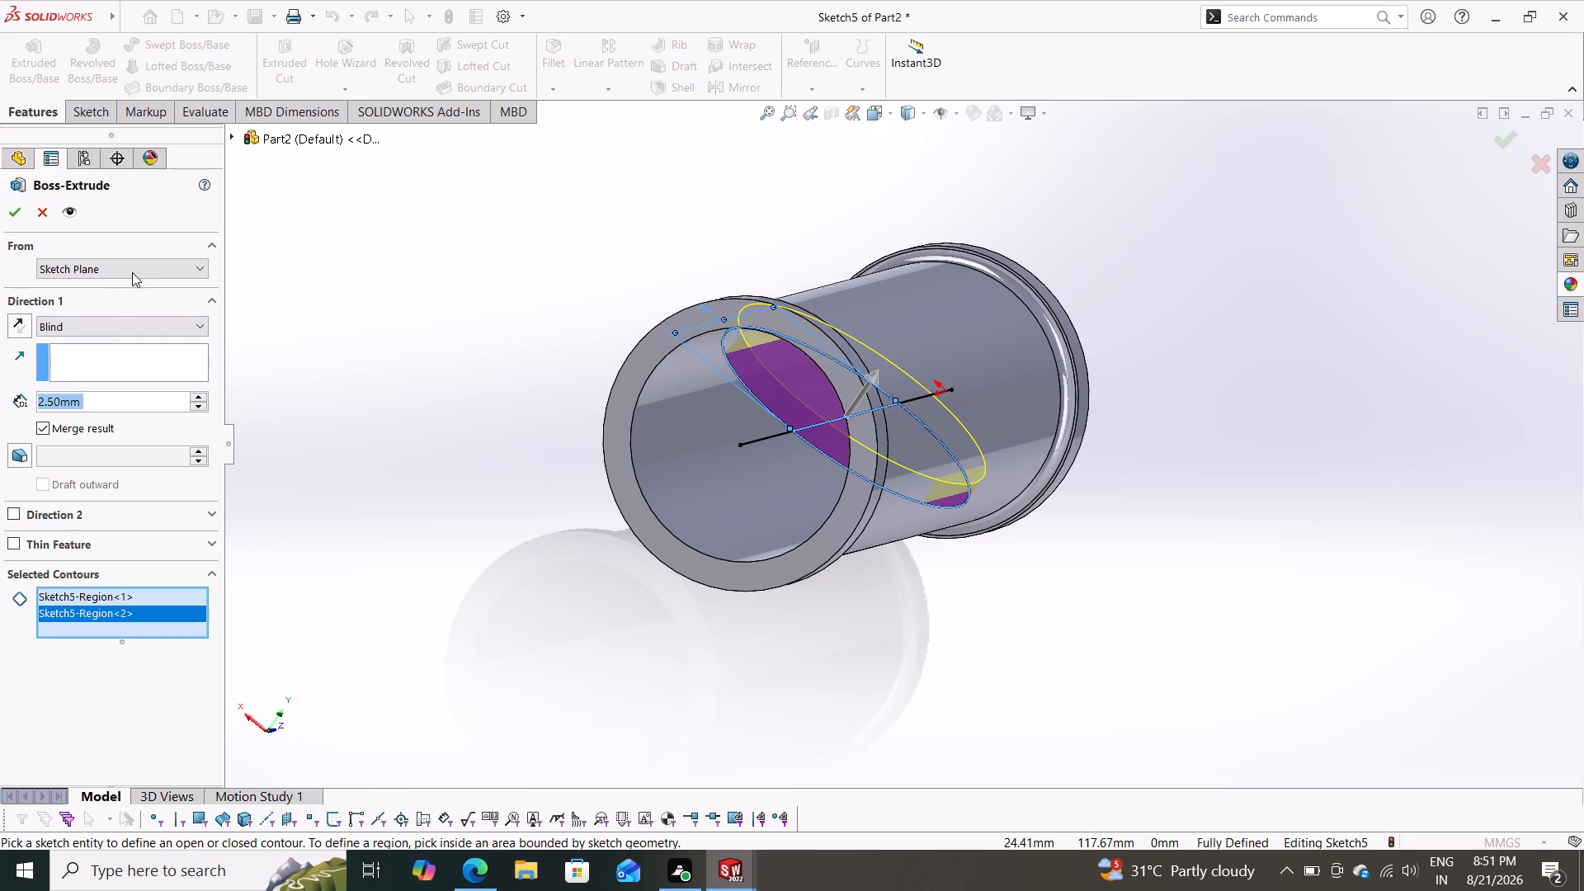
pyautogui.click(137, 263)
pyautogui.click(98, 328)
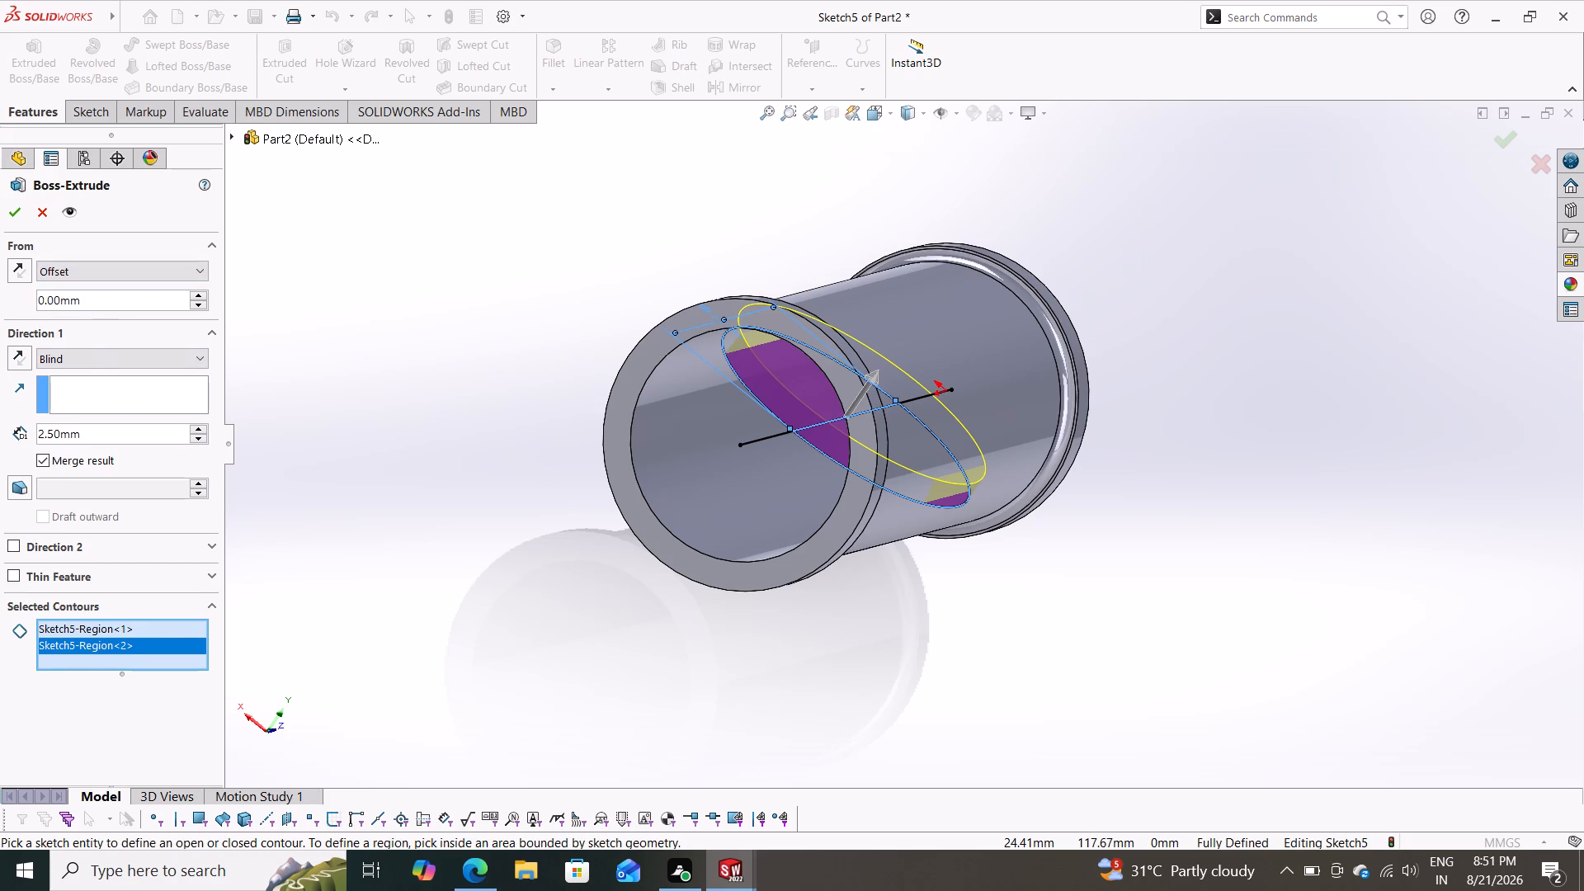
pyautogui.moveTo(111, 435); pyautogui.dragTo(0, 439)
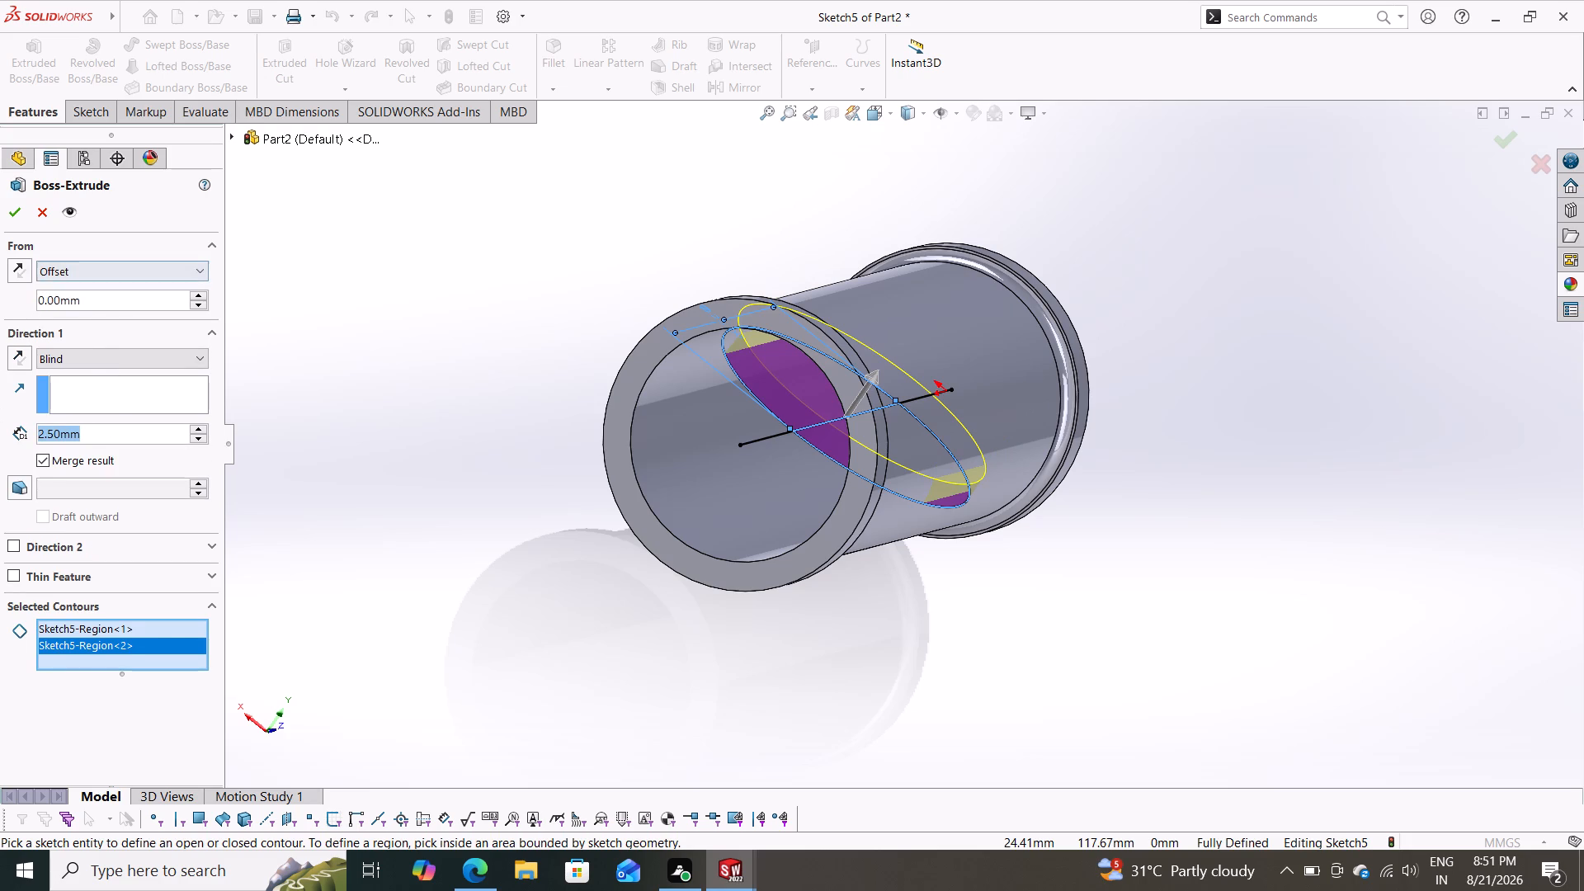
pyautogui.moveTo(96, 299); pyautogui.dragTo(0, 305)
pyautogui.write('25')
pyautogui.press('Return')
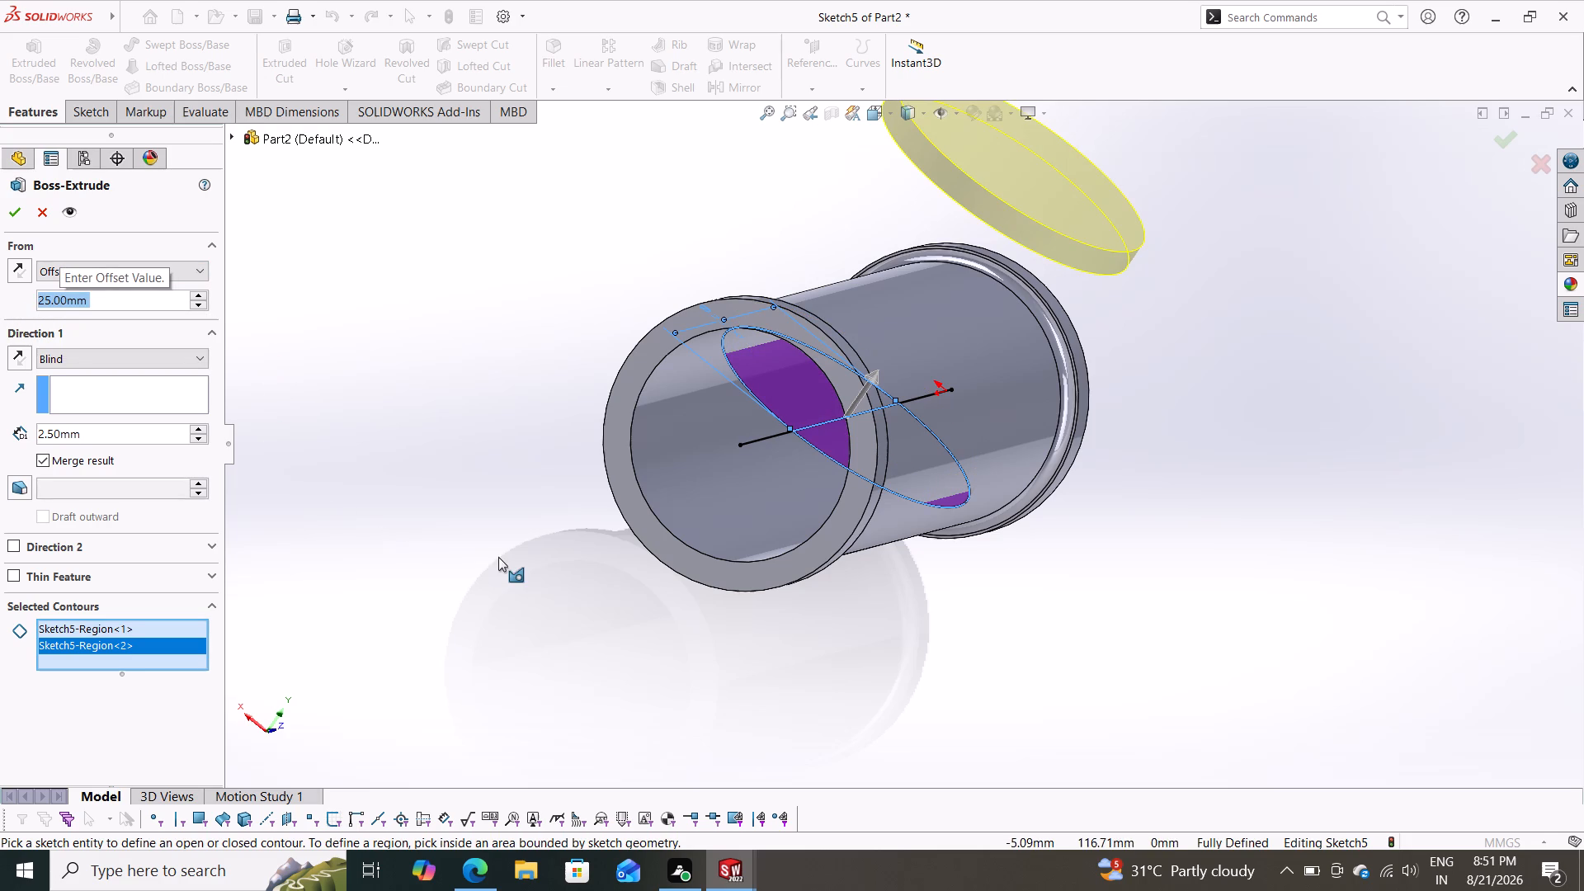
# Set the boss extrusion's blind depth to 1 mm.
pyautogui.moveTo(134, 441); pyautogui.dragTo(109, 430)
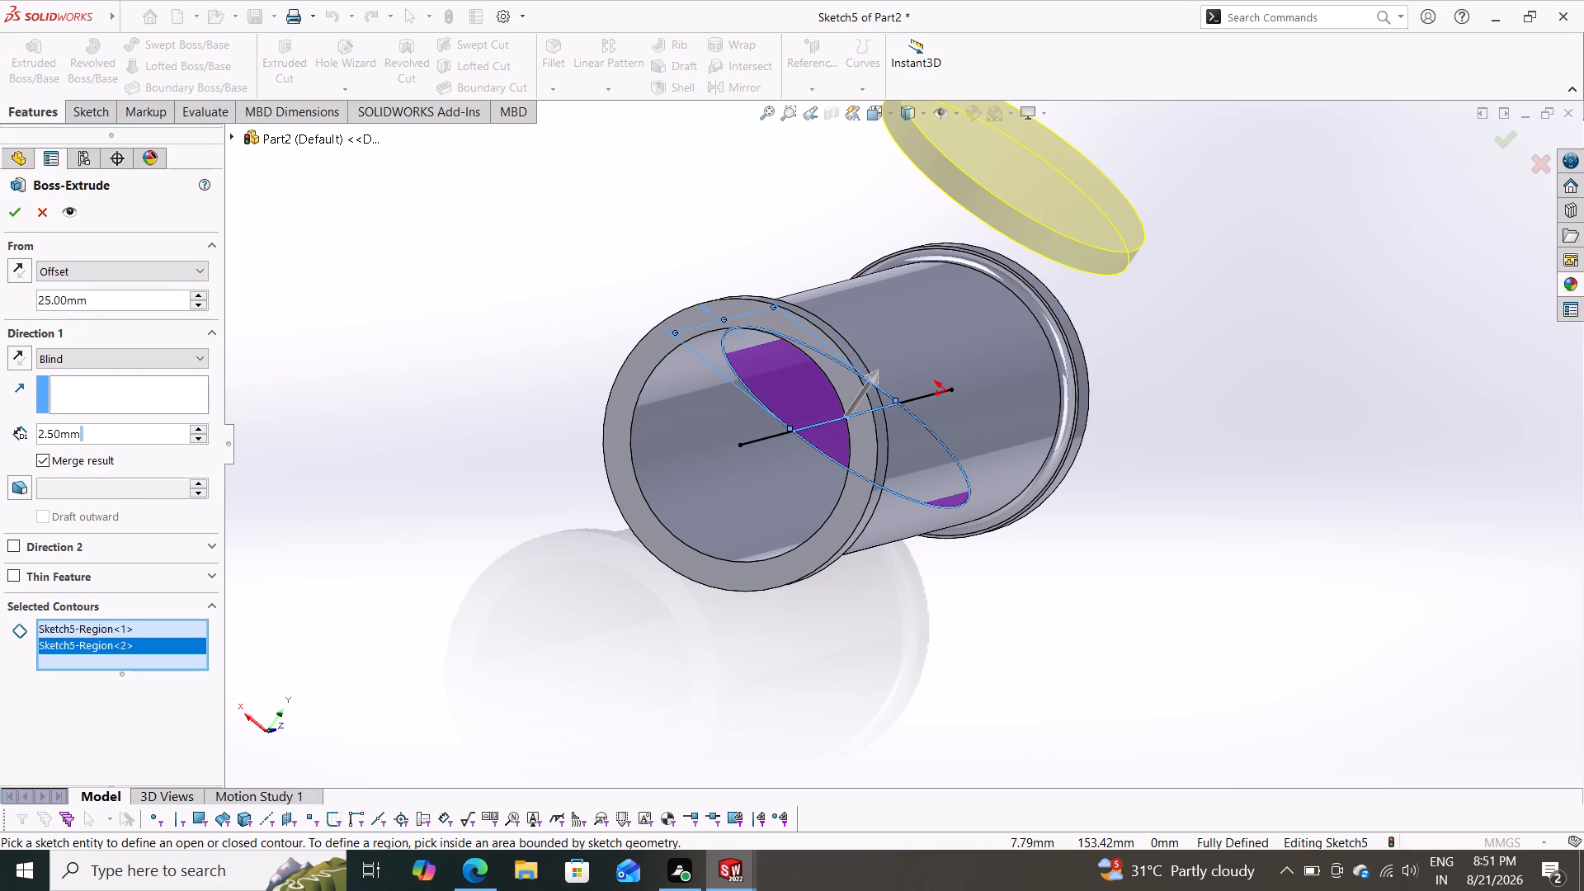
pyautogui.moveTo(109, 430); pyautogui.dragTo(0, 439)
pyautogui.press('1')
pyautogui.press('Return')
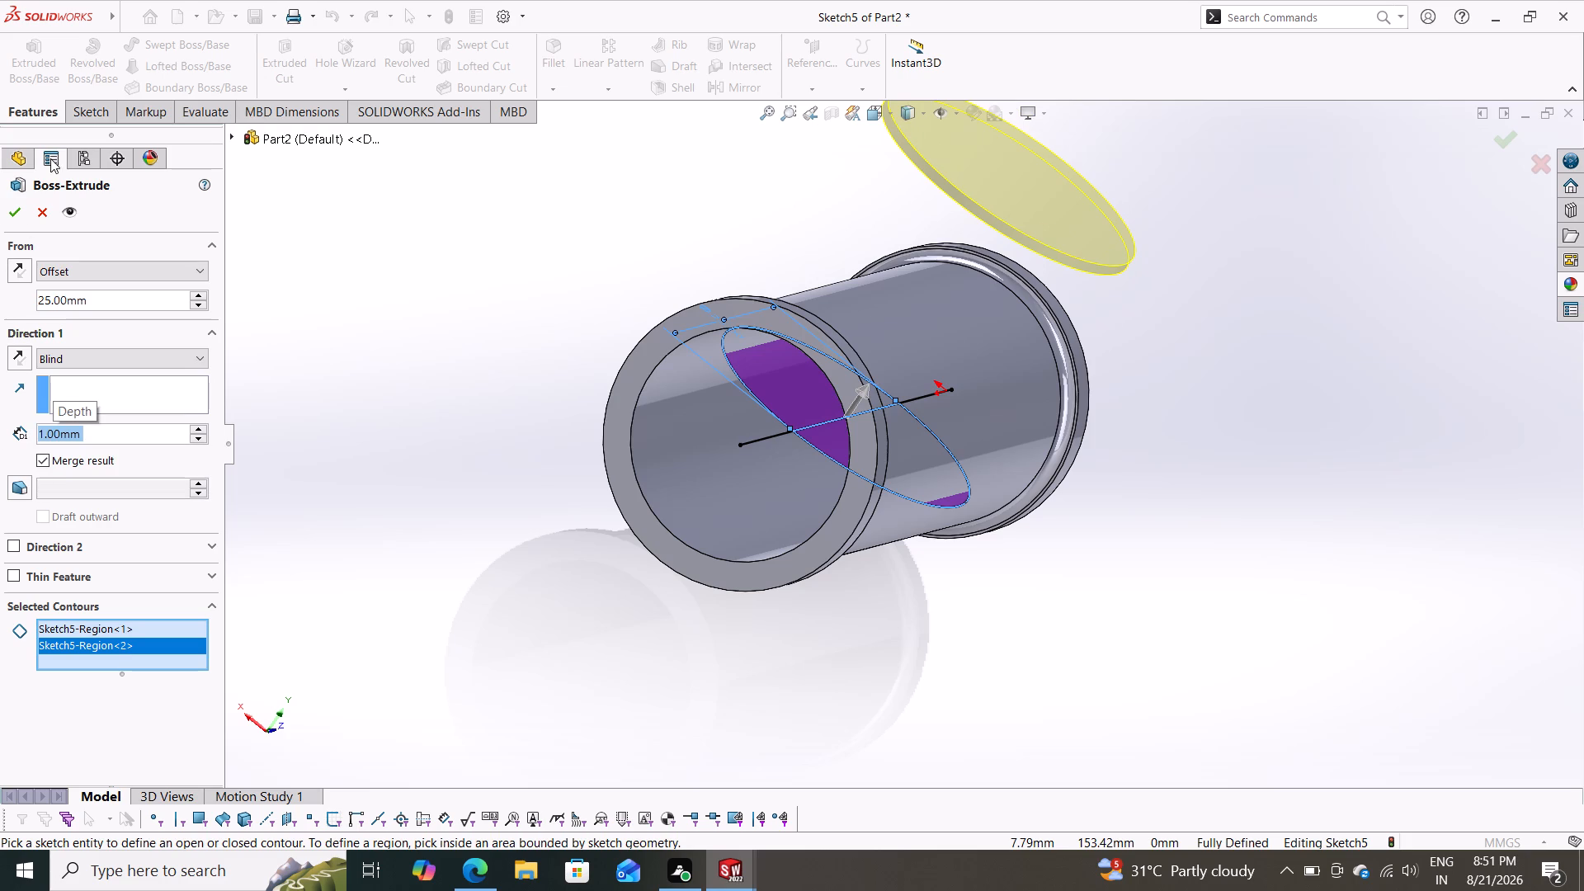
pyautogui.scroll(-1, 1037, 590)
pyautogui.scroll(2, 1027, 588)
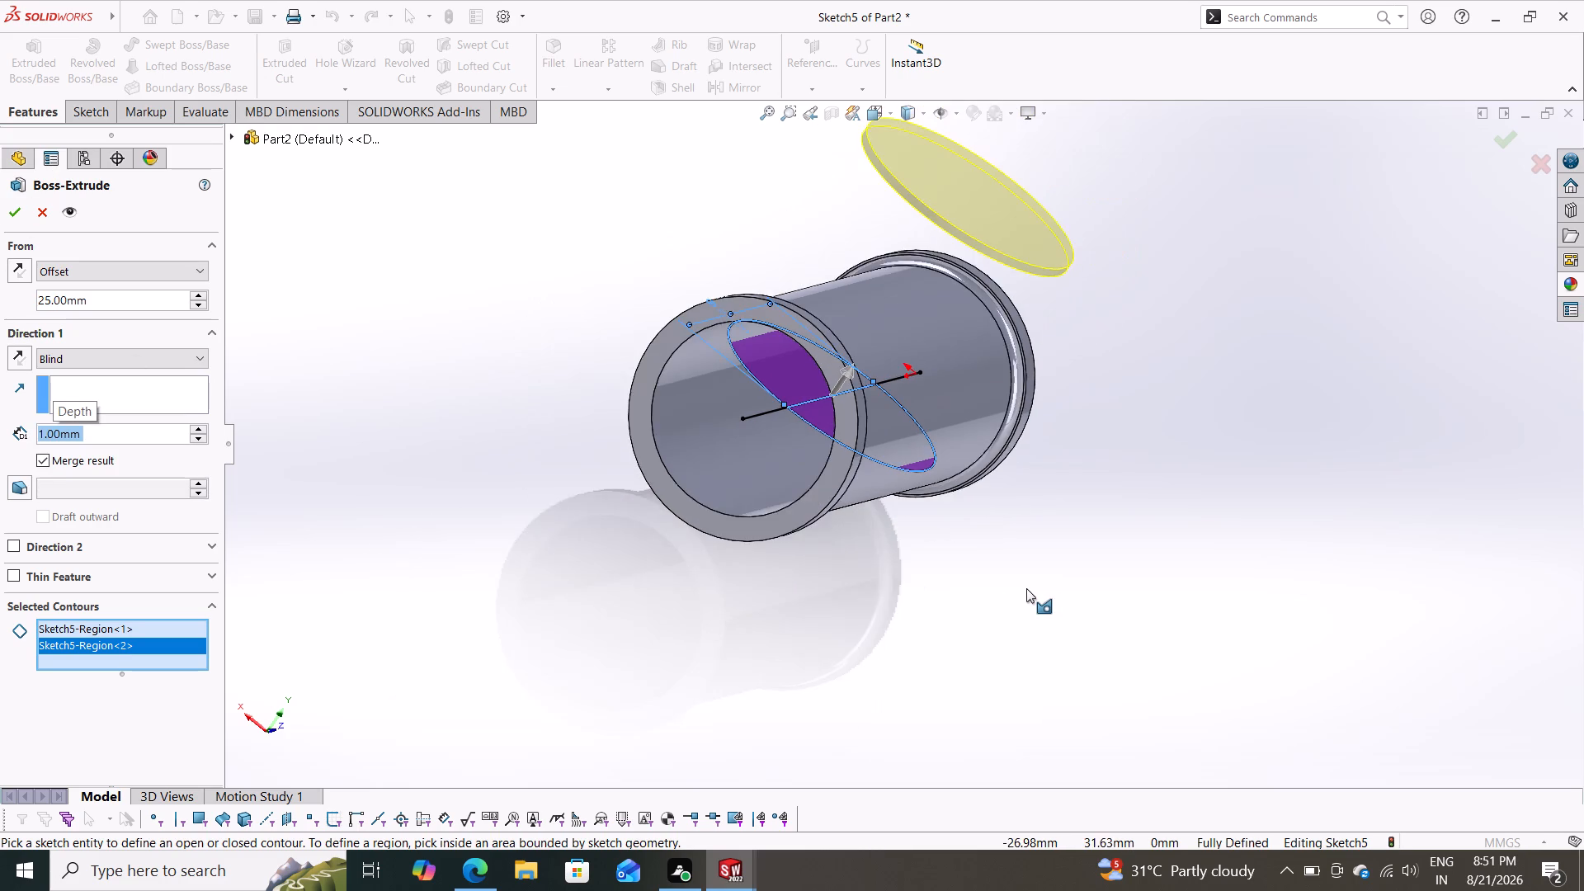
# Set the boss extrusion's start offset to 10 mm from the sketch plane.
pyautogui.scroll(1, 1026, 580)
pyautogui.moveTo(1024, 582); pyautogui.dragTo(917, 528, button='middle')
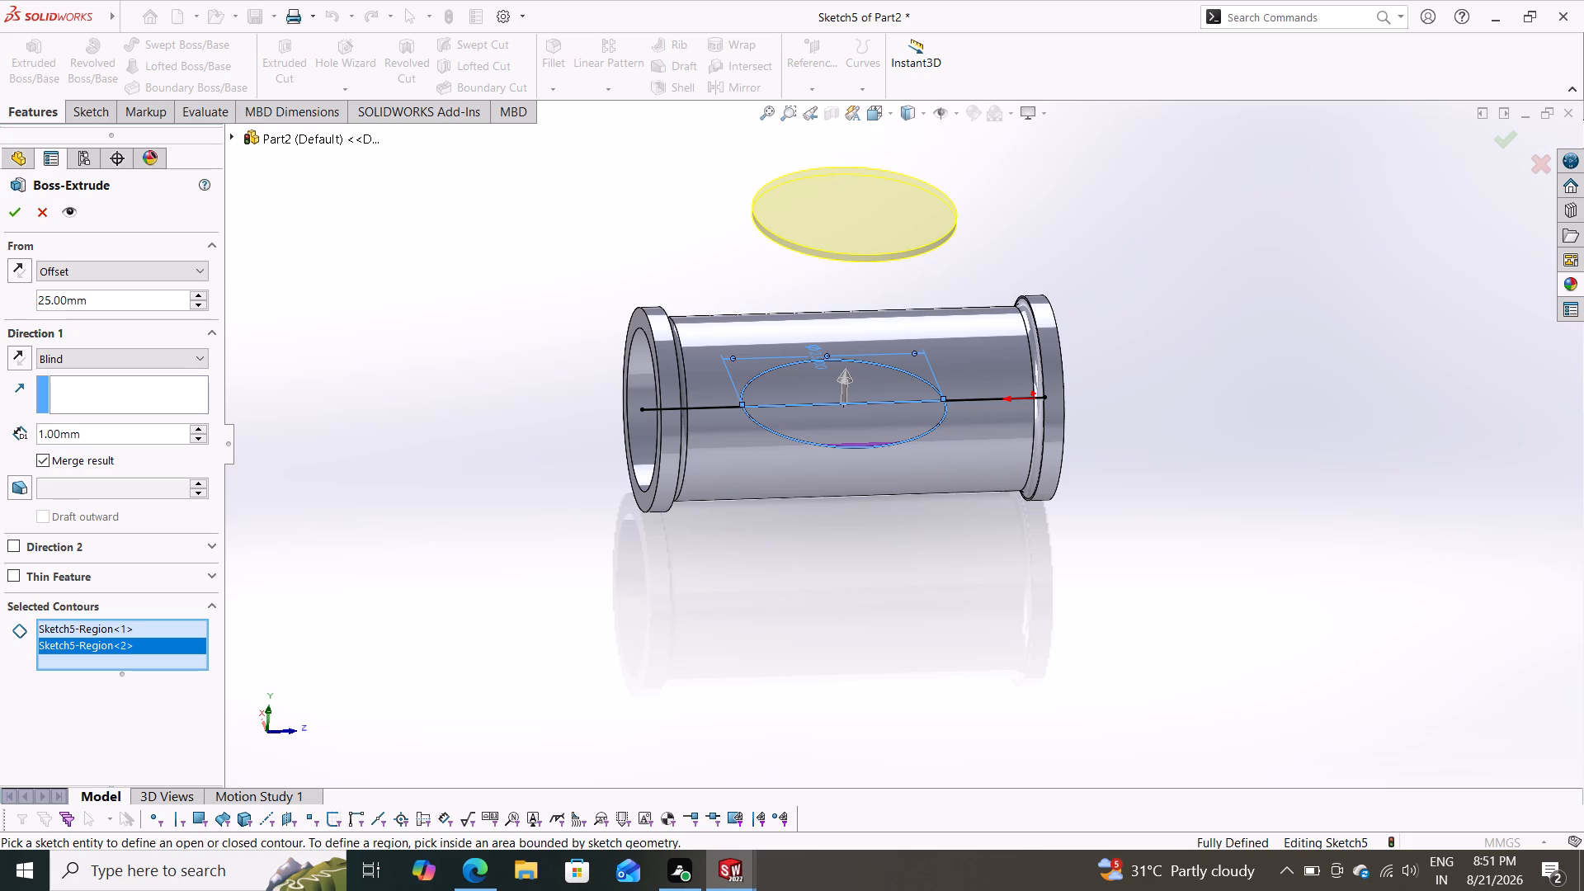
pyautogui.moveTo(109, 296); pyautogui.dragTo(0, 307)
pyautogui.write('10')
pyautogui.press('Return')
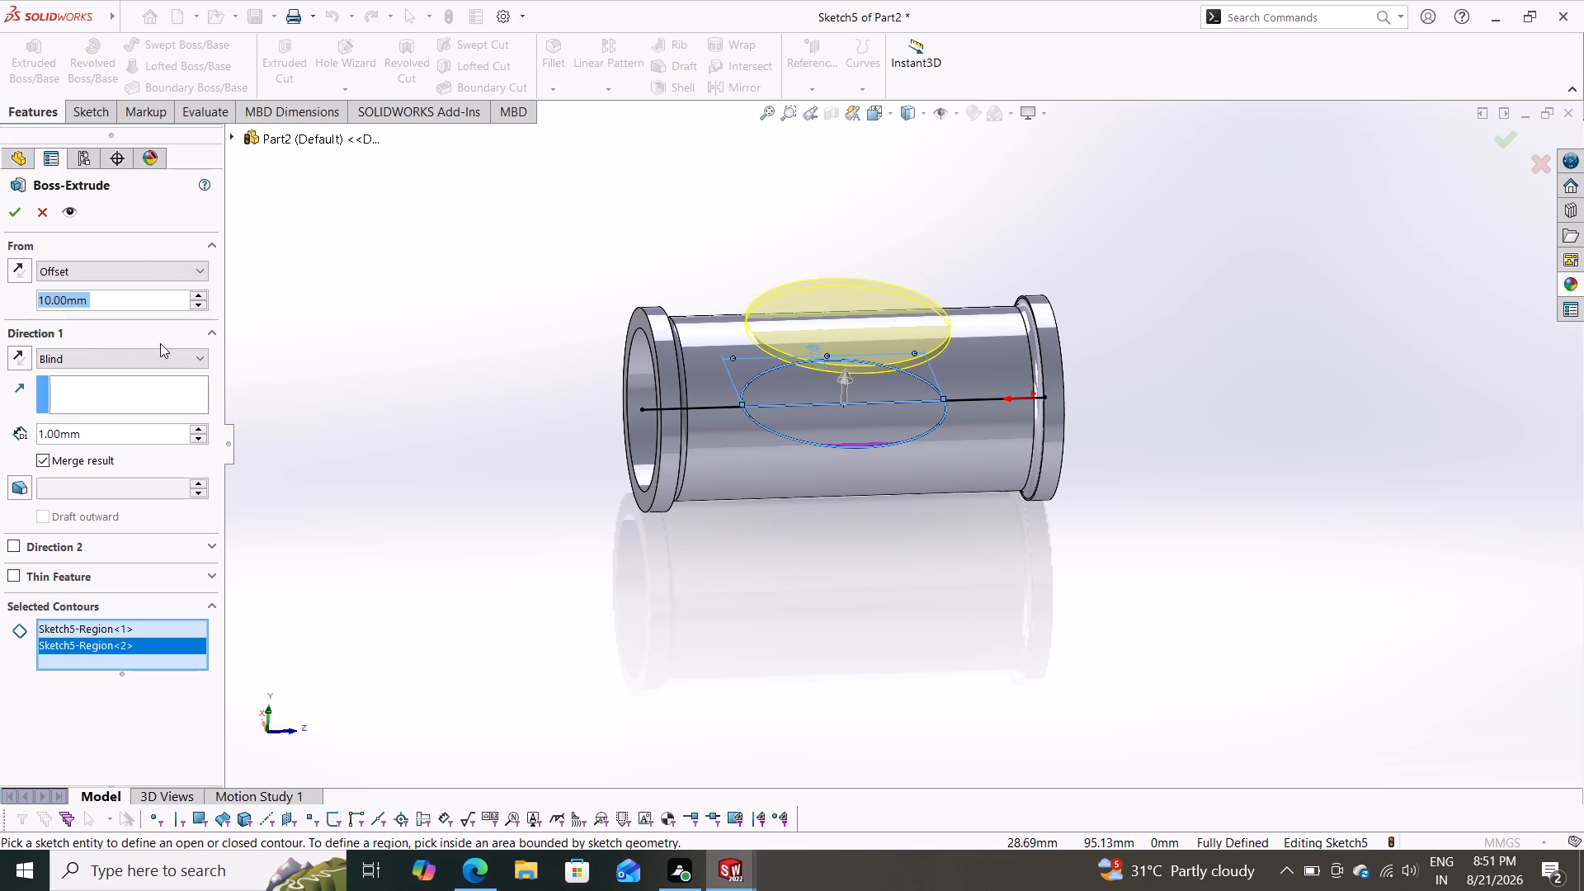
# Set the boss extrusion's start offset to half of 22.5 mm, 11.25 mm, and finish the feature.
pyautogui.scroll(-1, 540, 465)
pyautogui.moveTo(540, 465); pyautogui.dragTo(676, 493, button='middle')
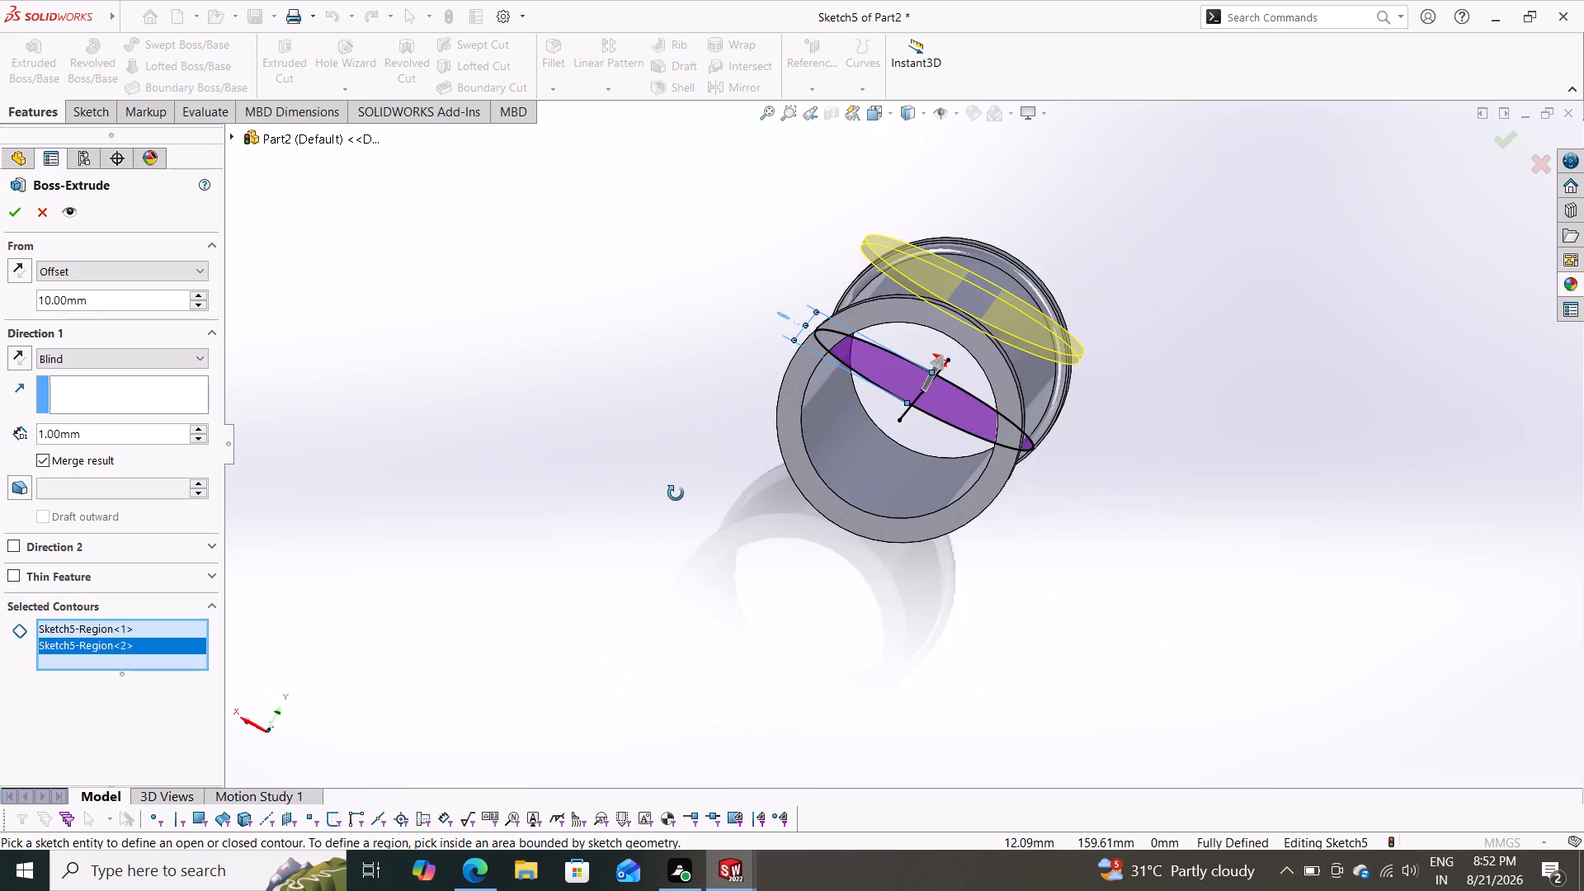
pyautogui.moveTo(676, 493); pyautogui.dragTo(656, 529, button='middle')
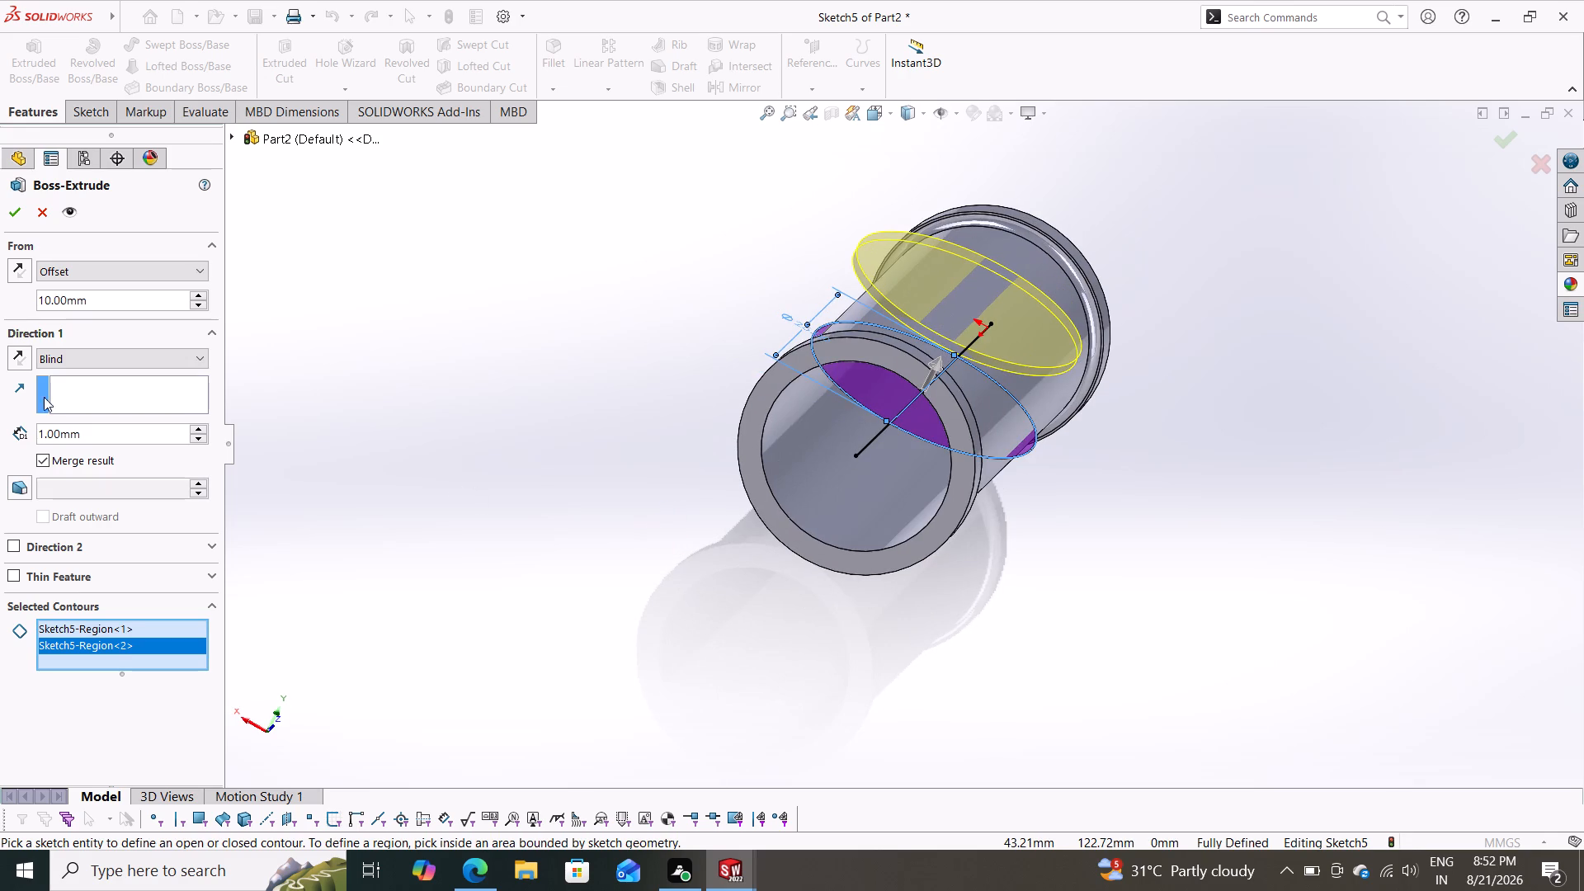
pyautogui.click(104, 299)
pyautogui.moveTo(104, 299); pyautogui.dragTo(47, 299)
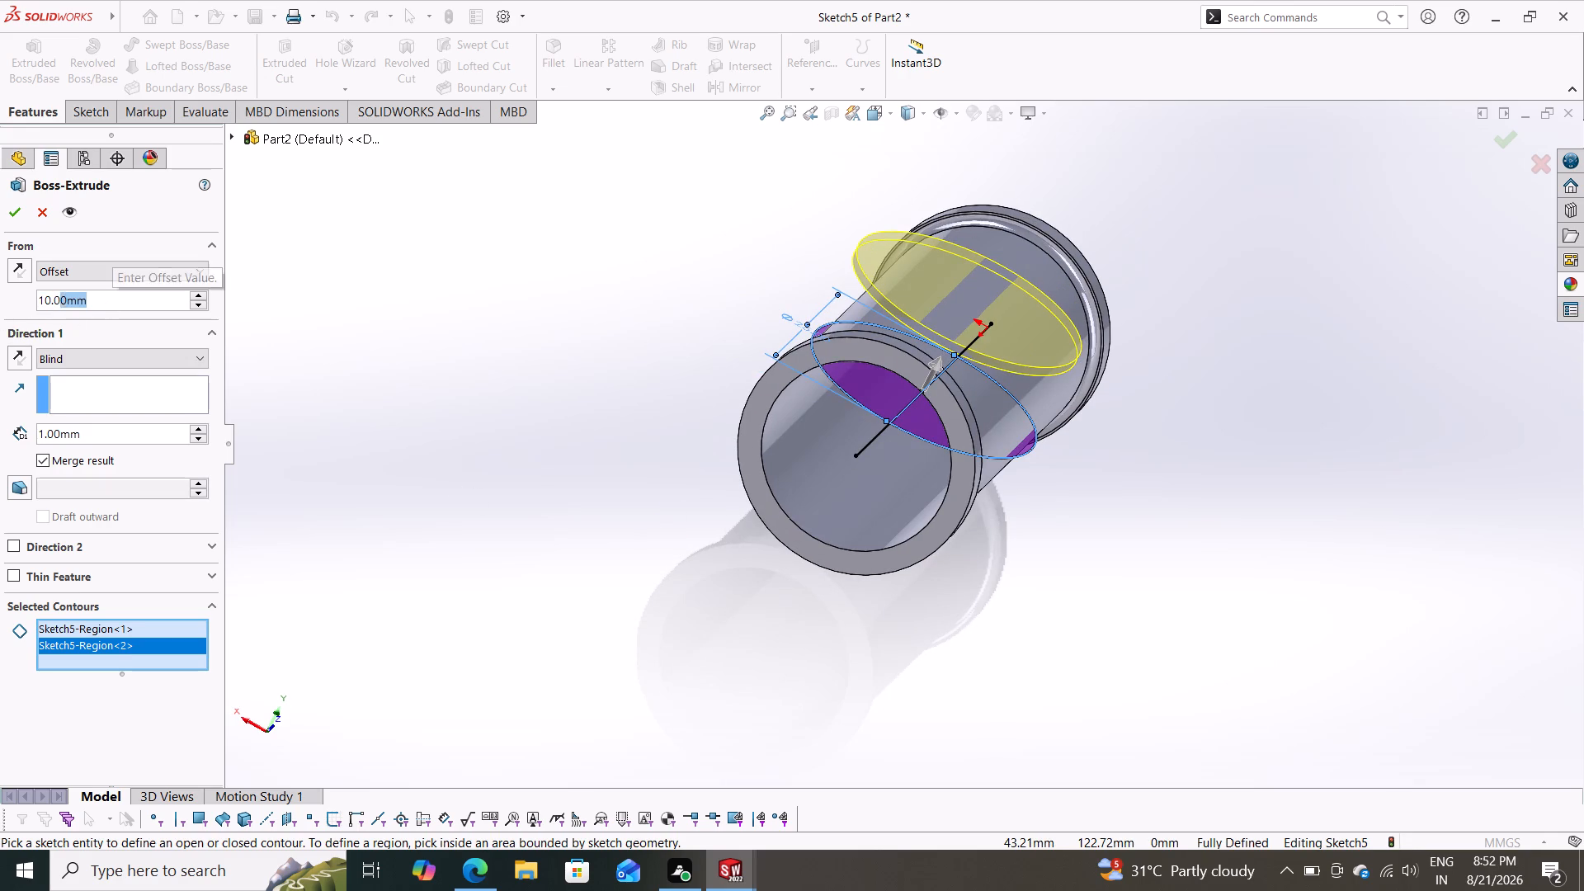
pyautogui.moveTo(47, 299); pyautogui.dragTo(13, 299)
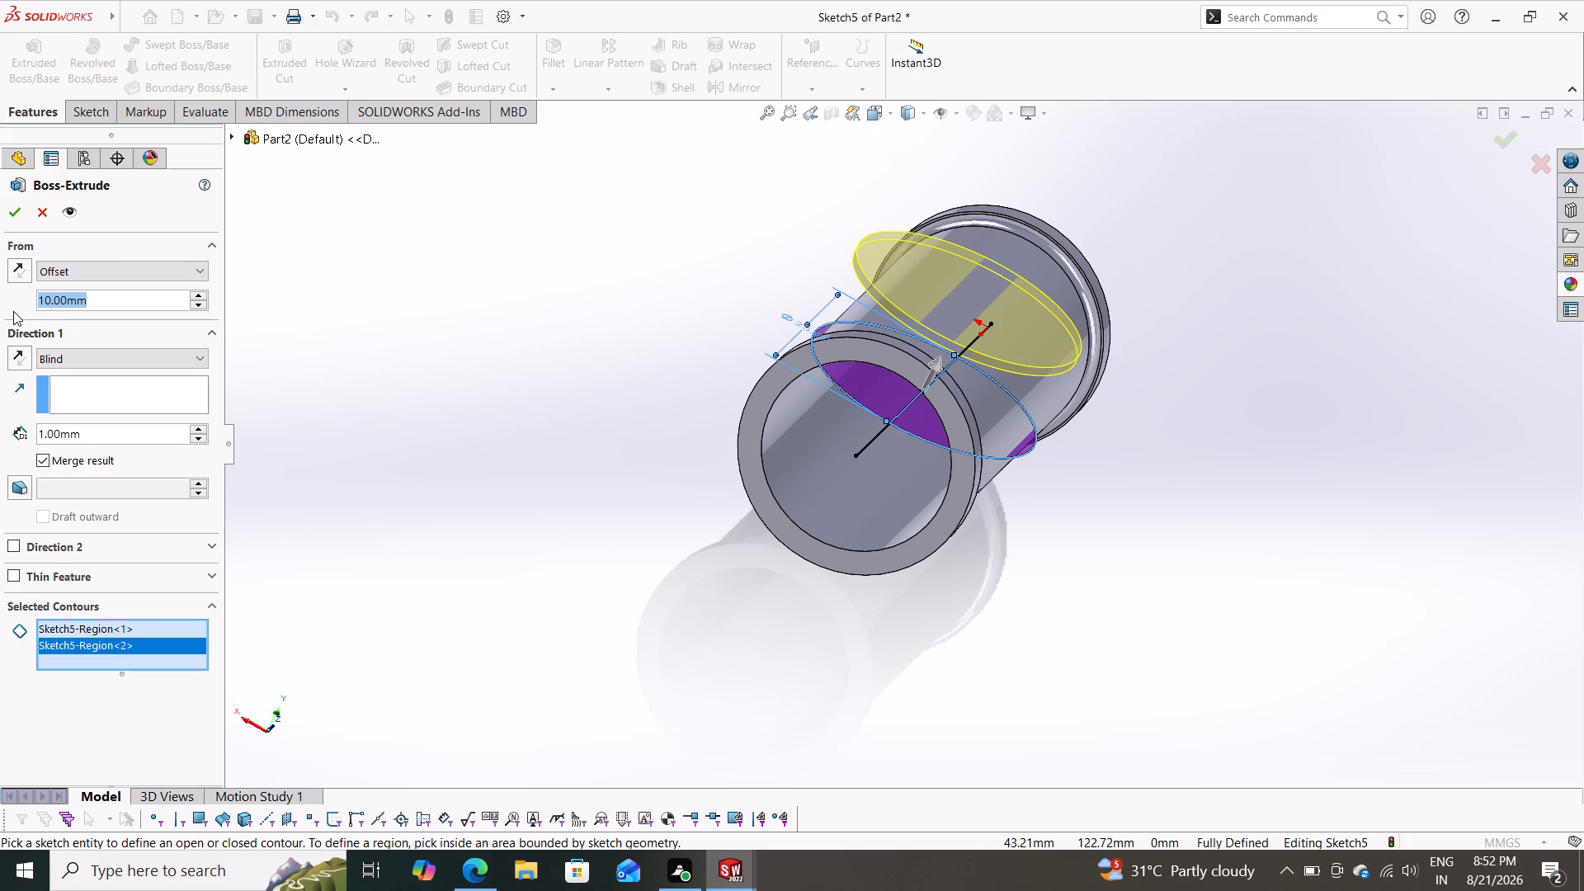
pyautogui.write('22.5')
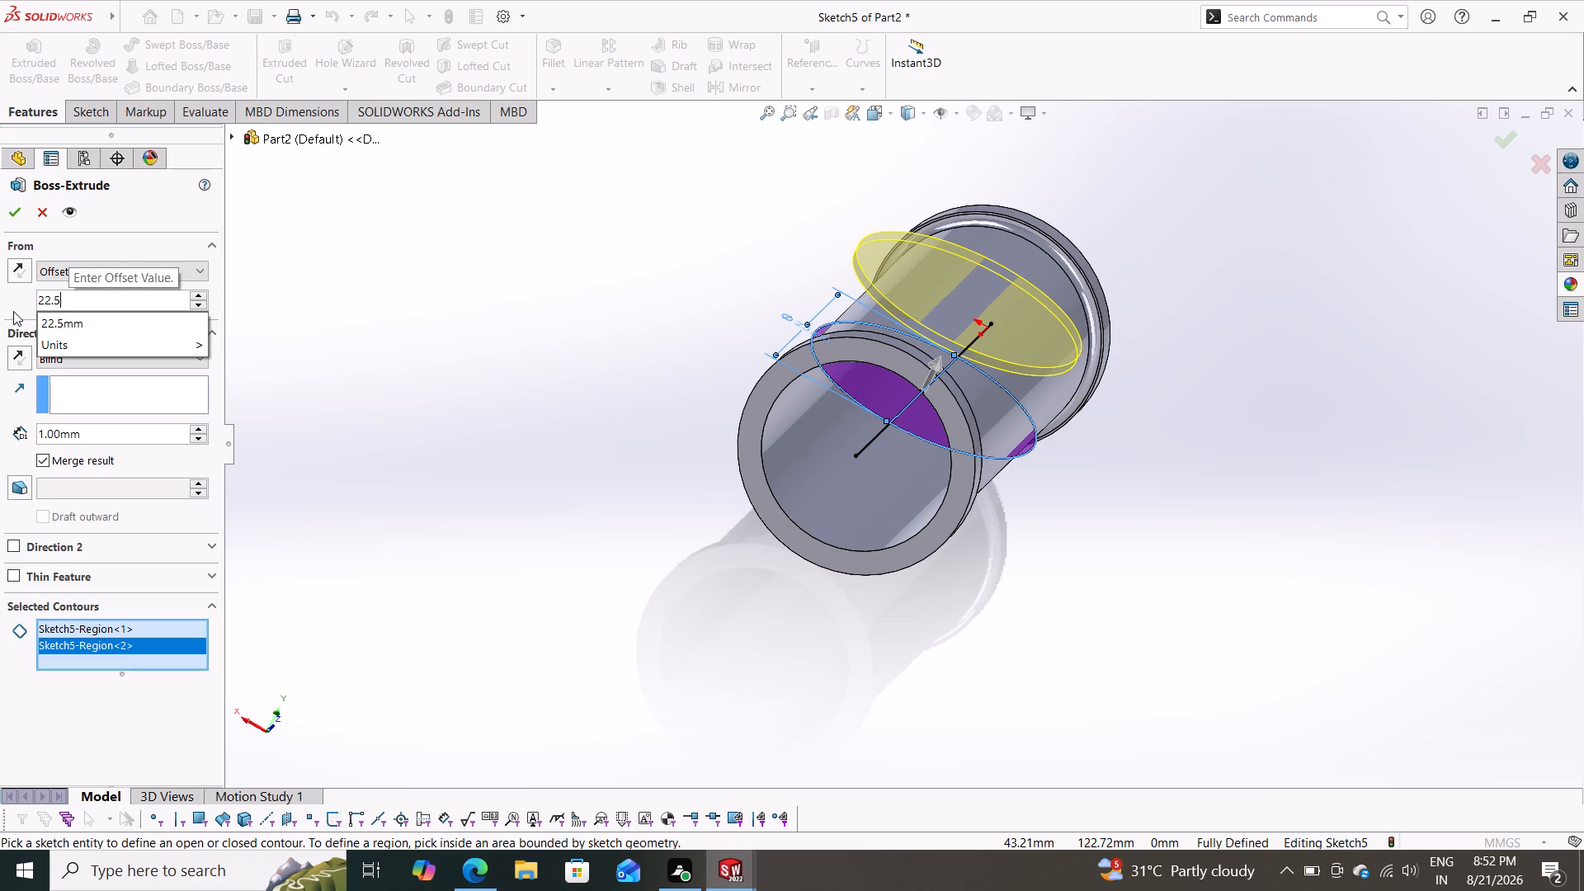
pyautogui.write('/2')
pyautogui.press('Return')
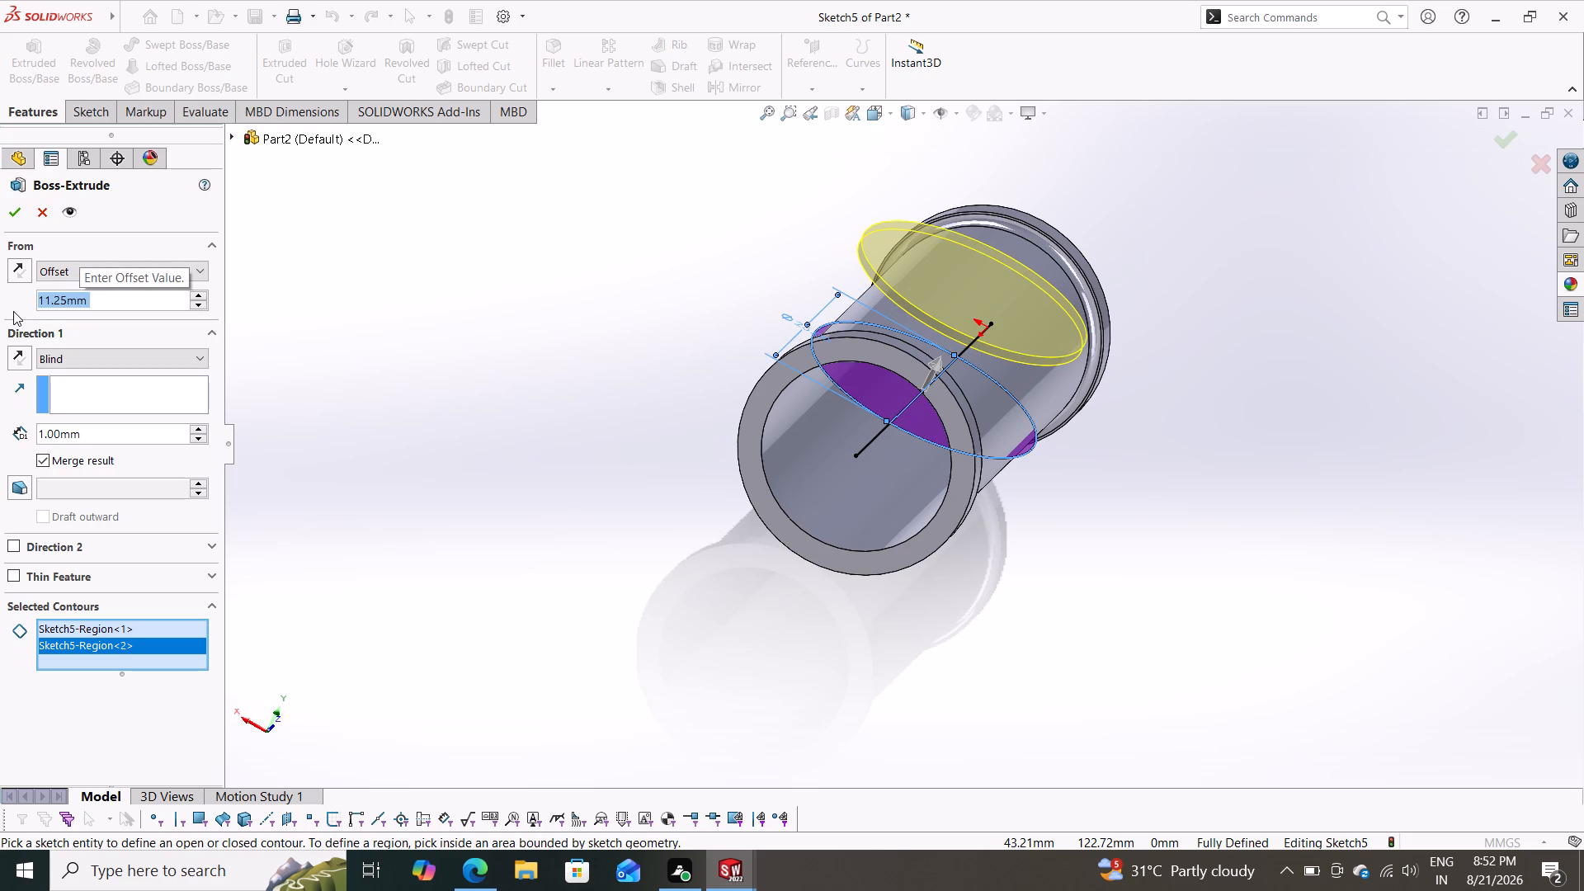
pyautogui.click(11, 205)
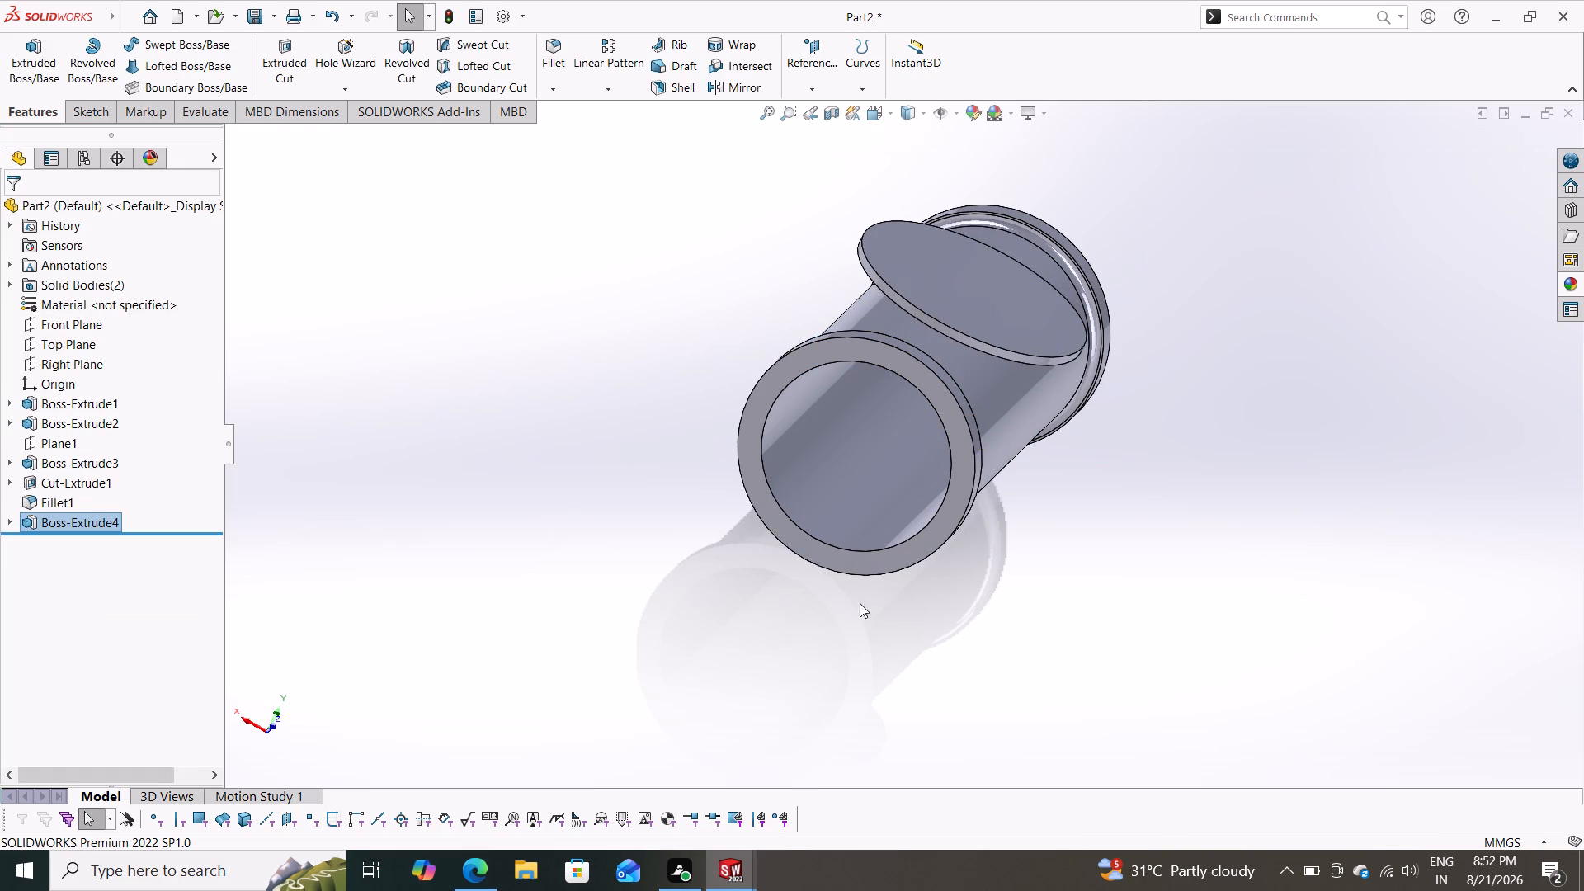
# Edit the circular boss feature and increase its start offset by 20 mm, to 31.25 mm.
pyautogui.scroll(-1, 1156, 514)
pyautogui.moveTo(1150, 510); pyautogui.dragTo(1058, 345, button='middle')
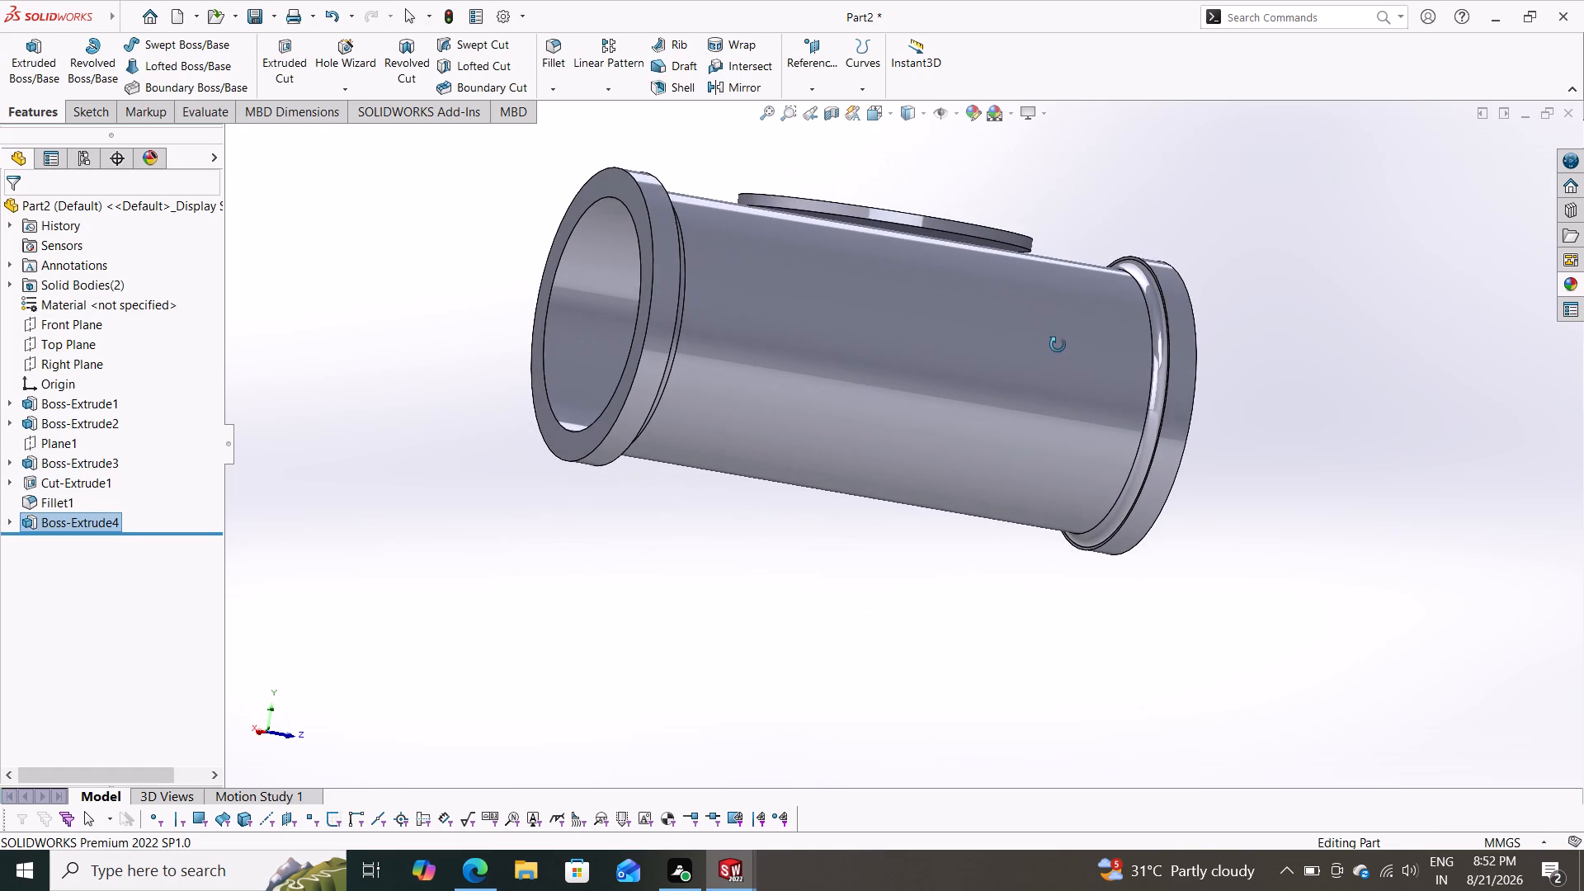
pyautogui.moveTo(1058, 345); pyautogui.dragTo(1054, 351, button='middle')
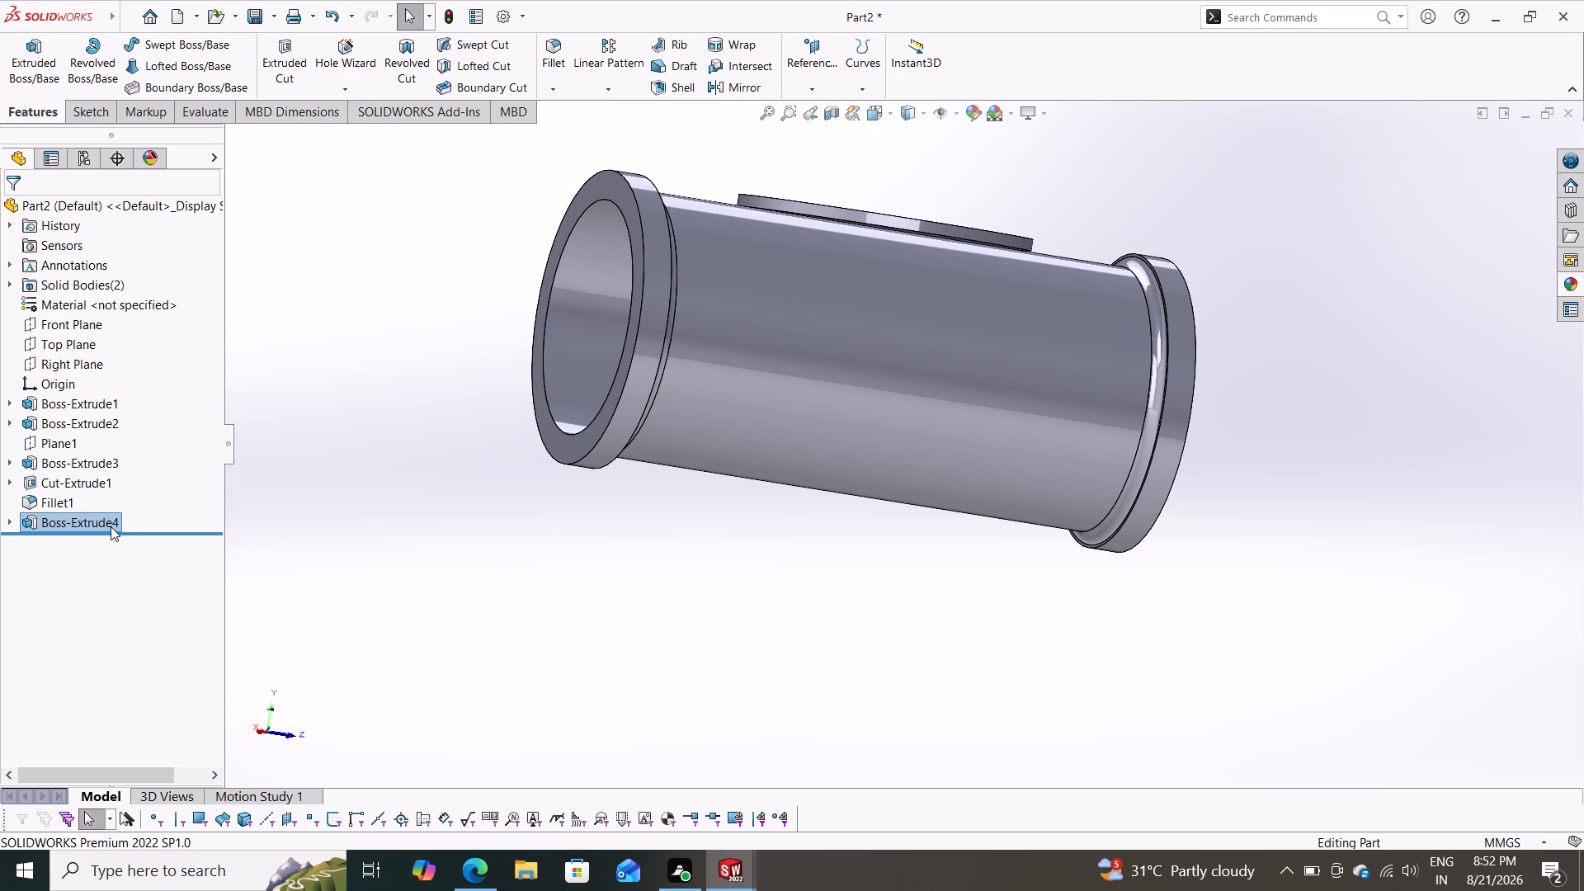
pyautogui.click(111, 526)
pyautogui.click(40, 596)
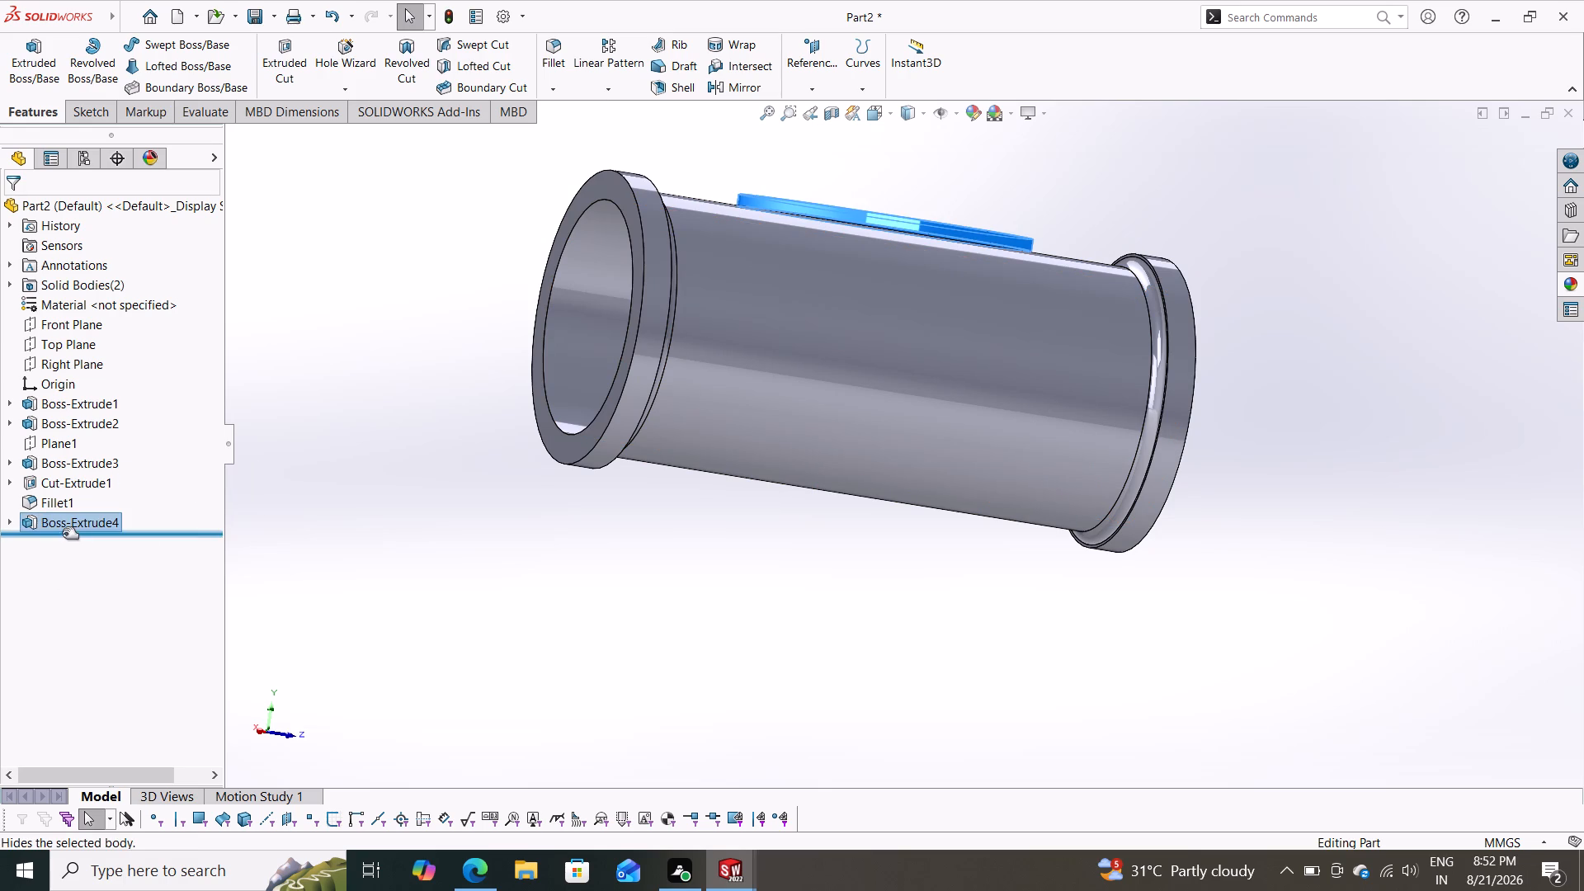
pyautogui.click(66, 526)
pyautogui.click(45, 548)
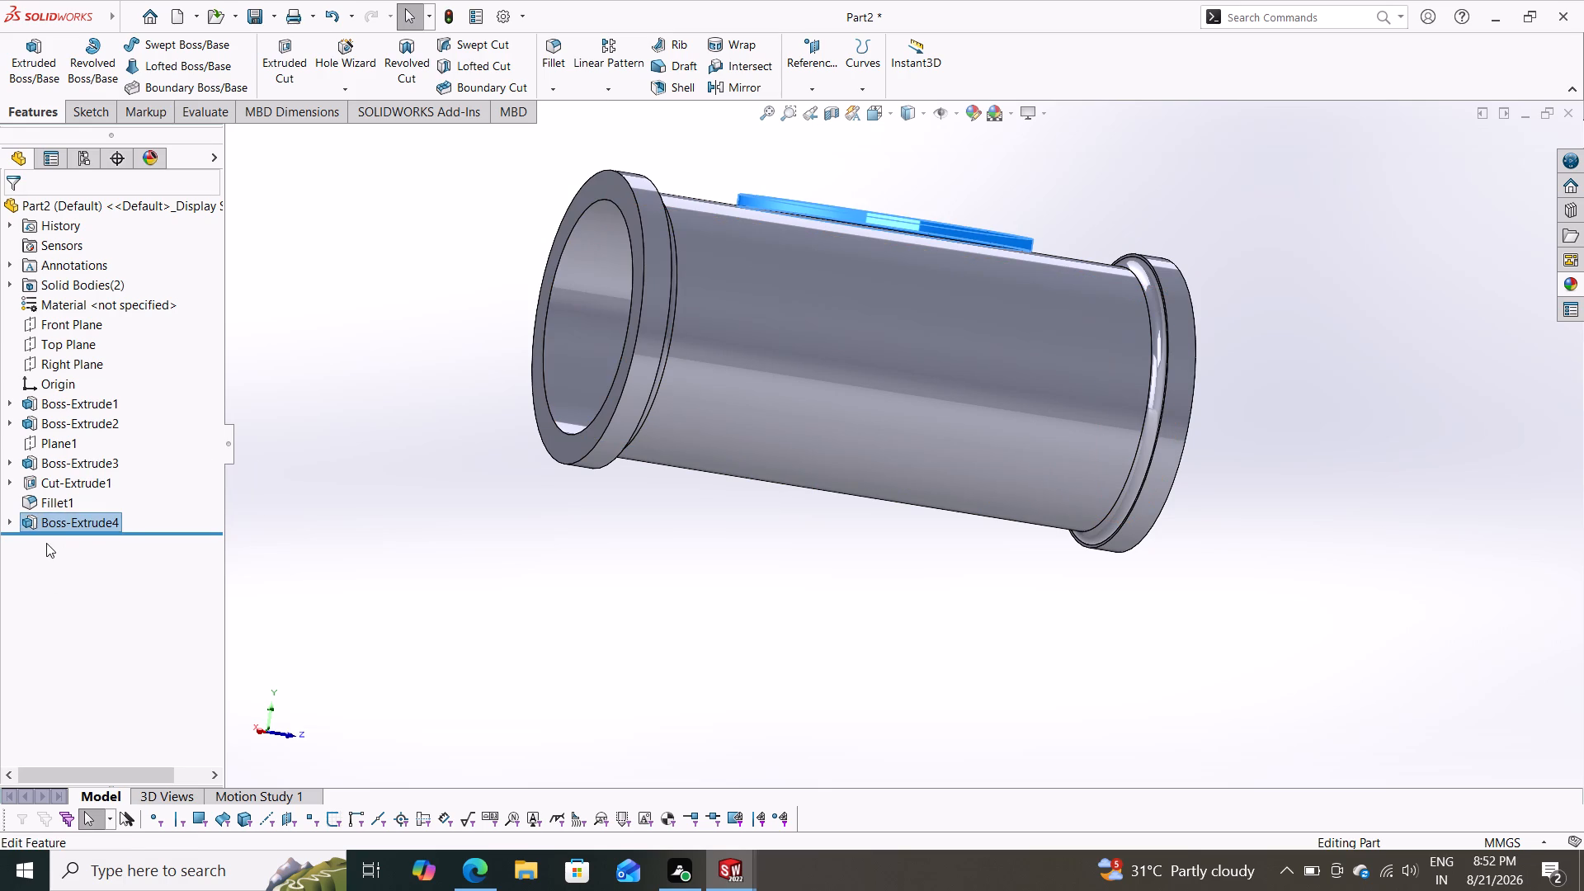
pyautogui.click(56, 522)
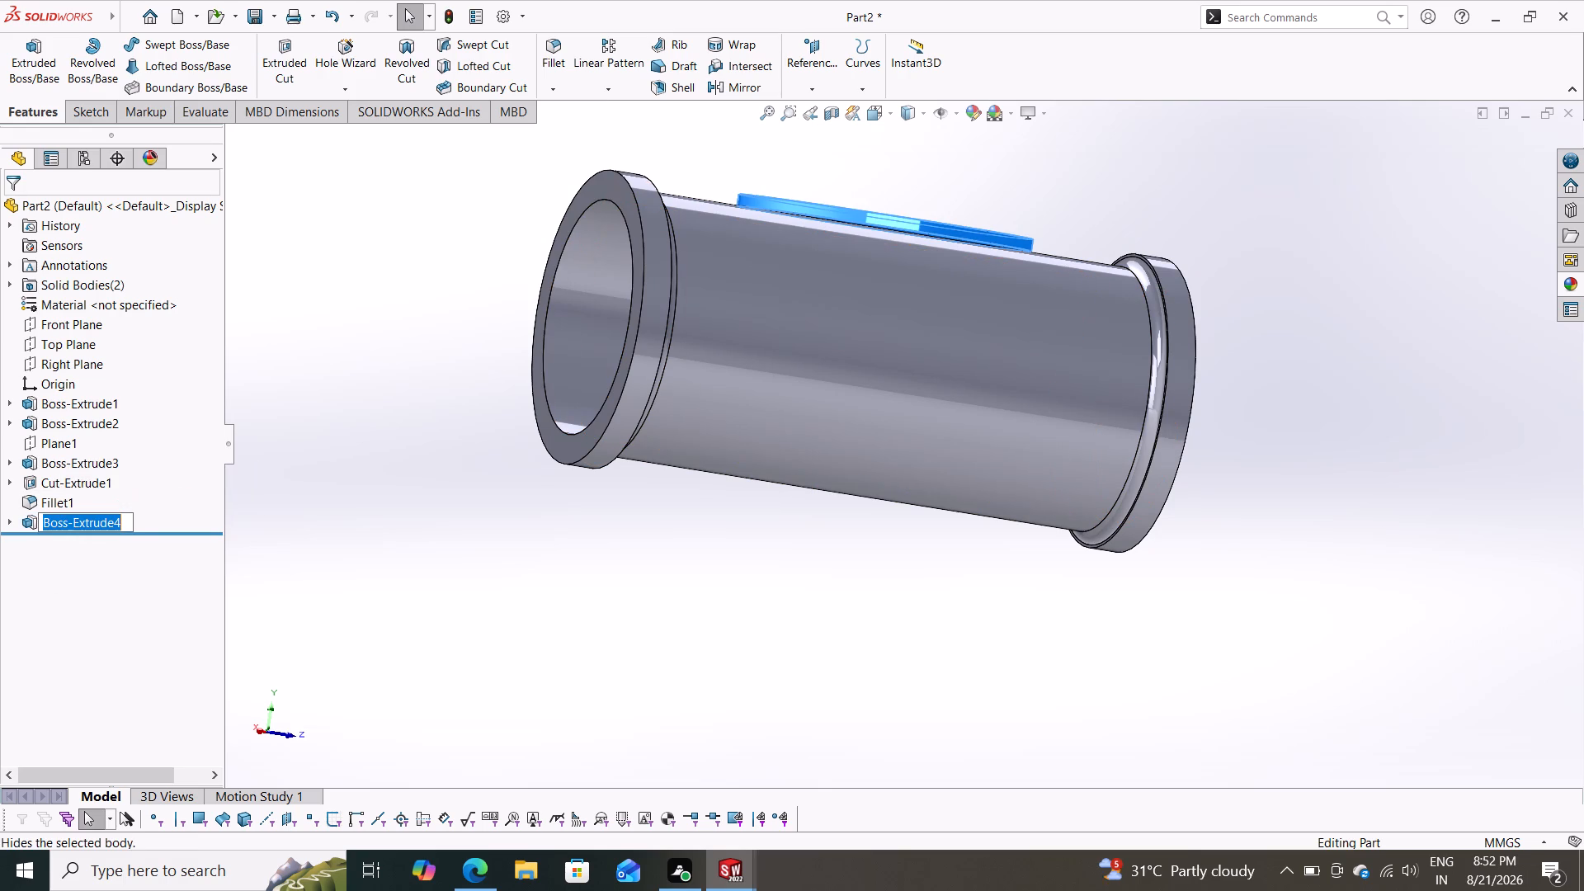
pyautogui.click(54, 526)
pyautogui.click(31, 516)
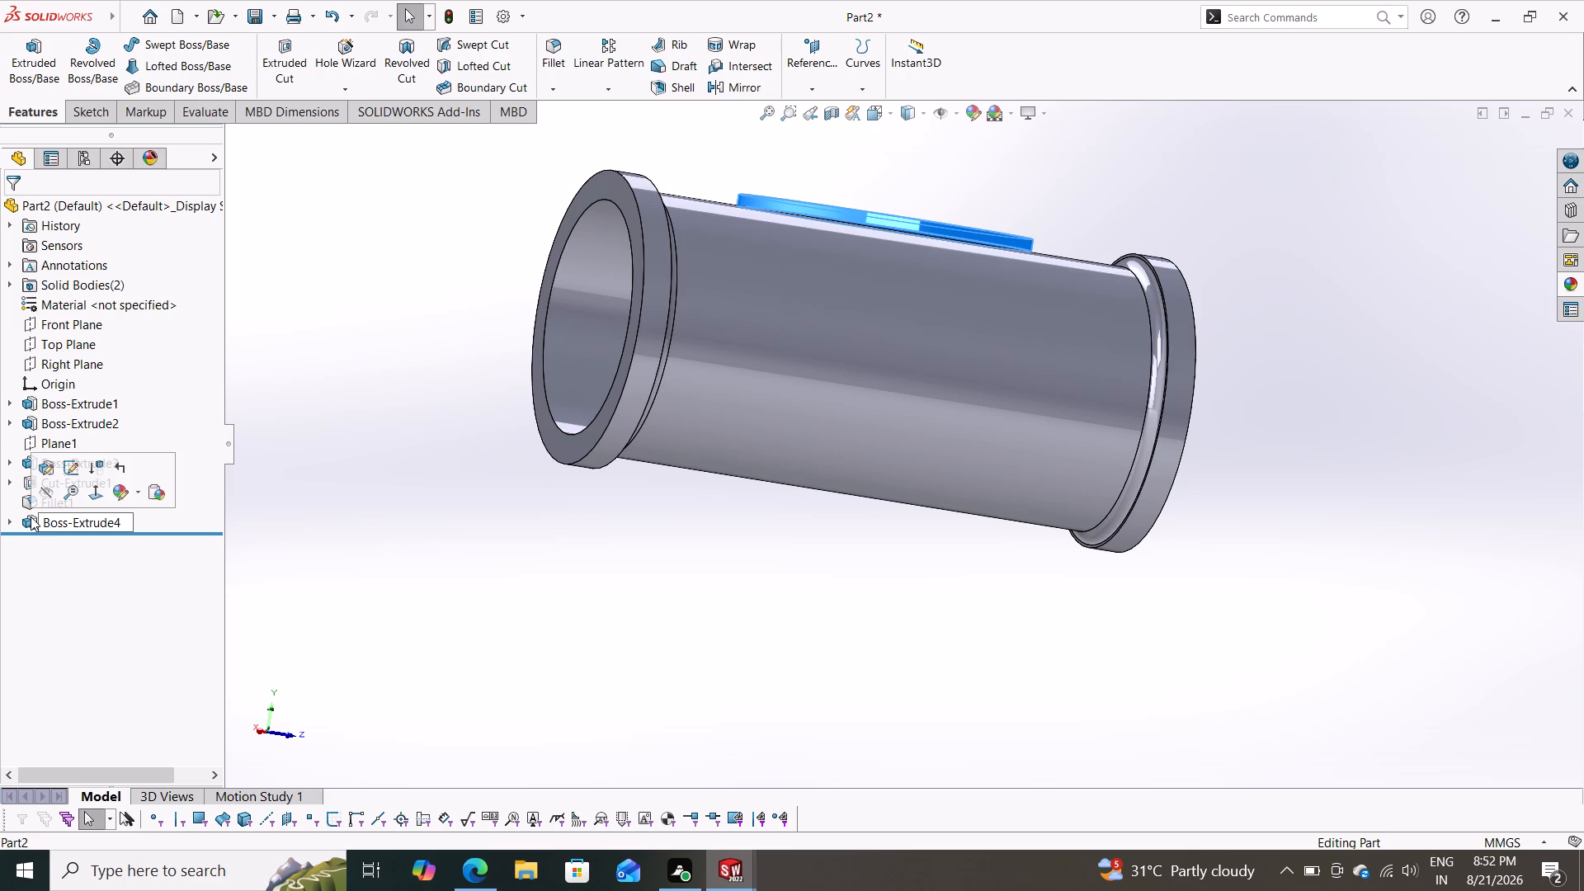
pyautogui.click(46, 469)
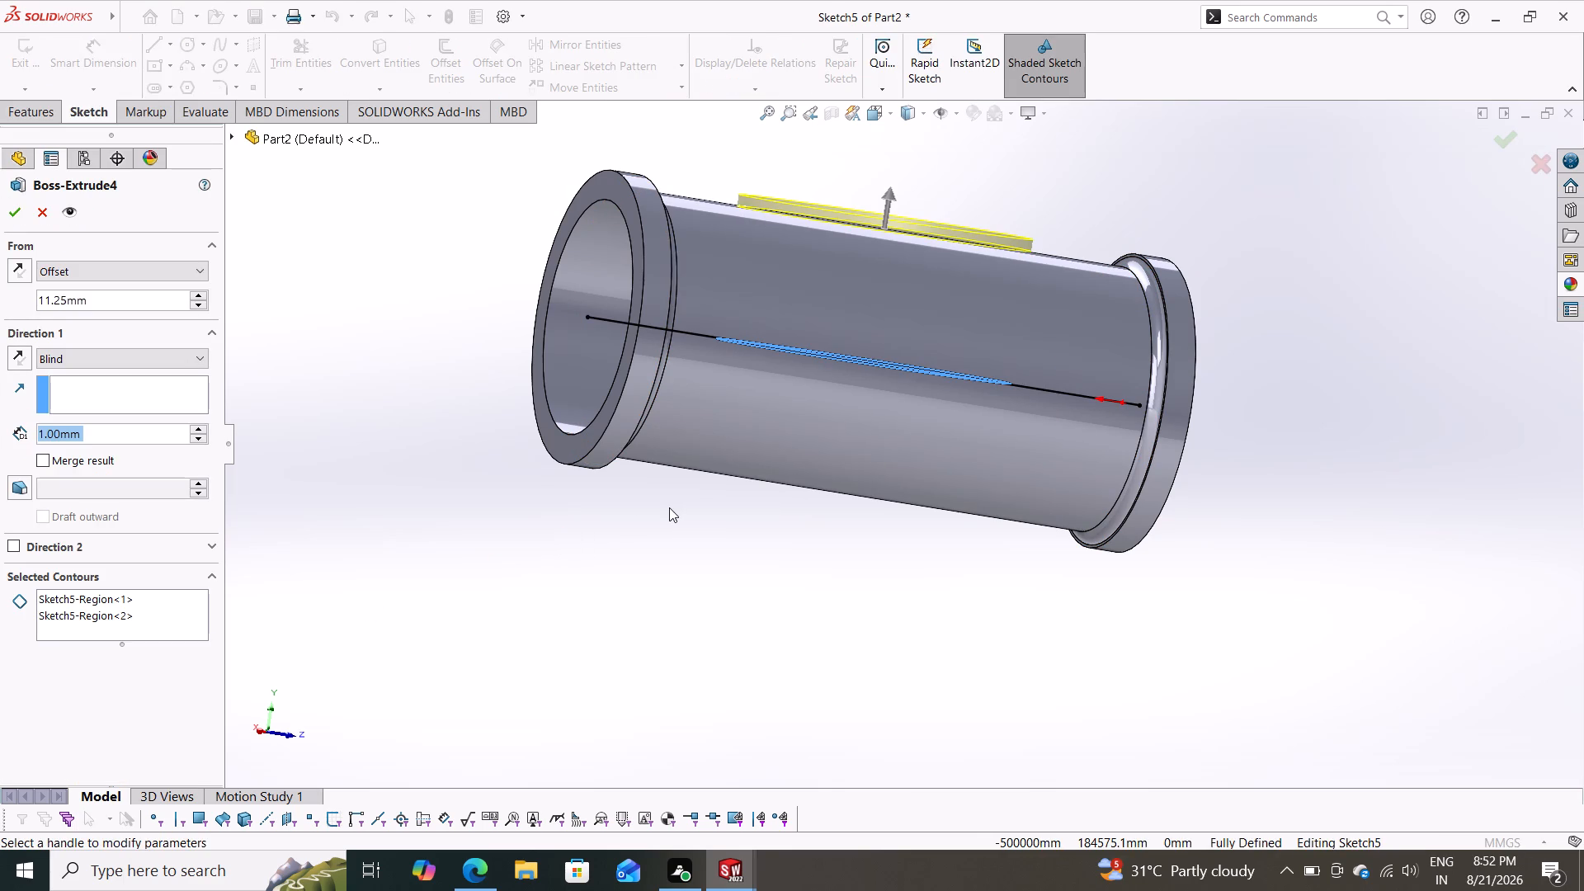
pyautogui.moveTo(631, 501); pyautogui.dragTo(621, 643, button='middle')
pyautogui.scroll(-1, 631, 501)
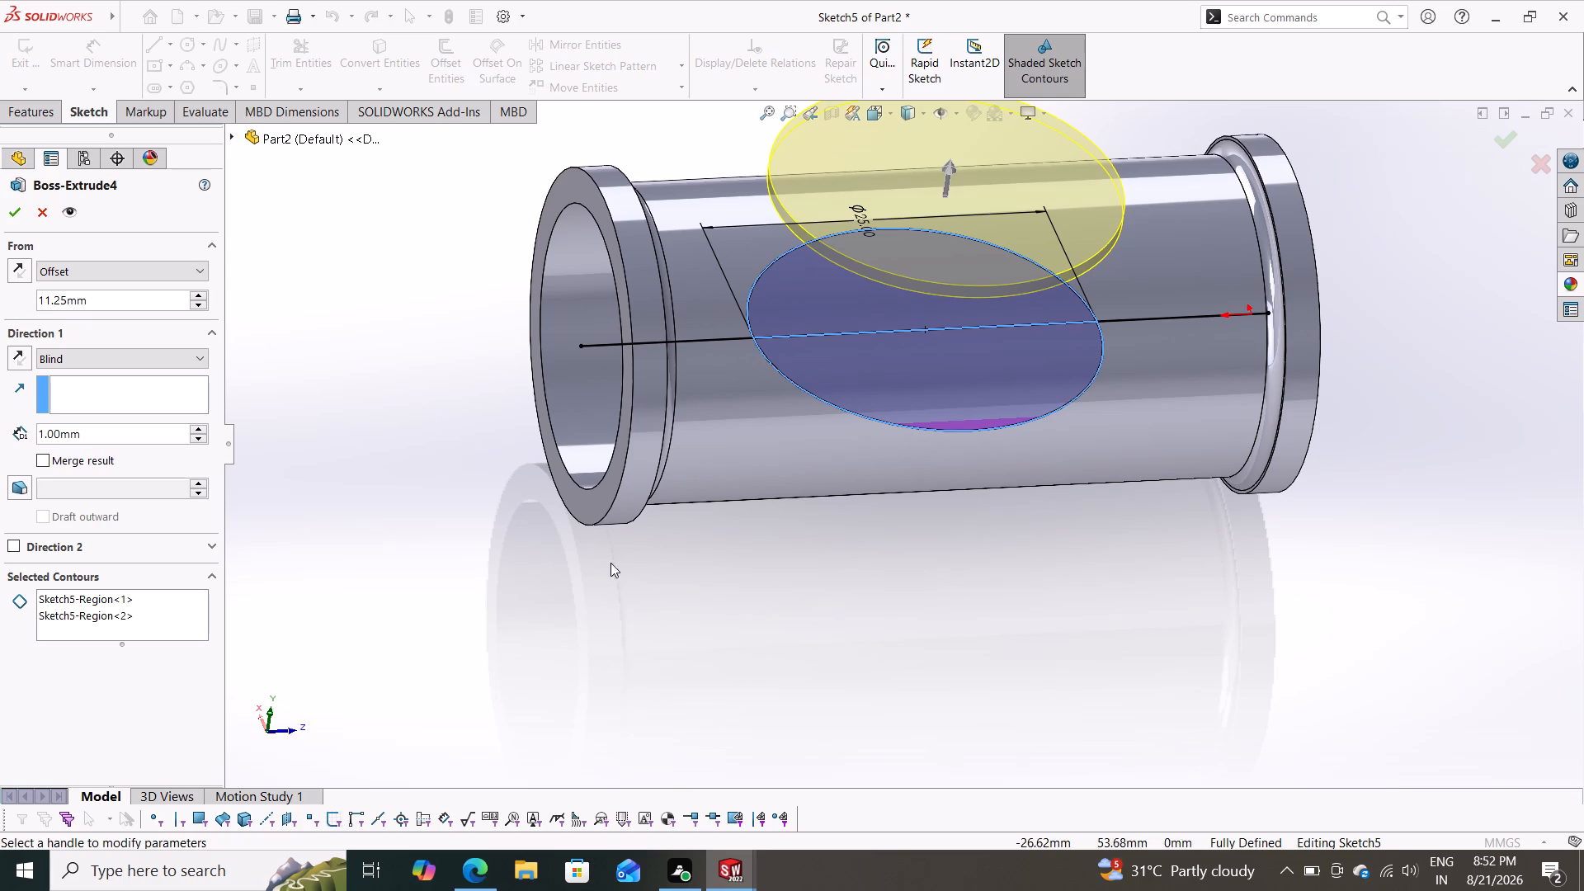
pyautogui.click(108, 301)
pyautogui.press('+')
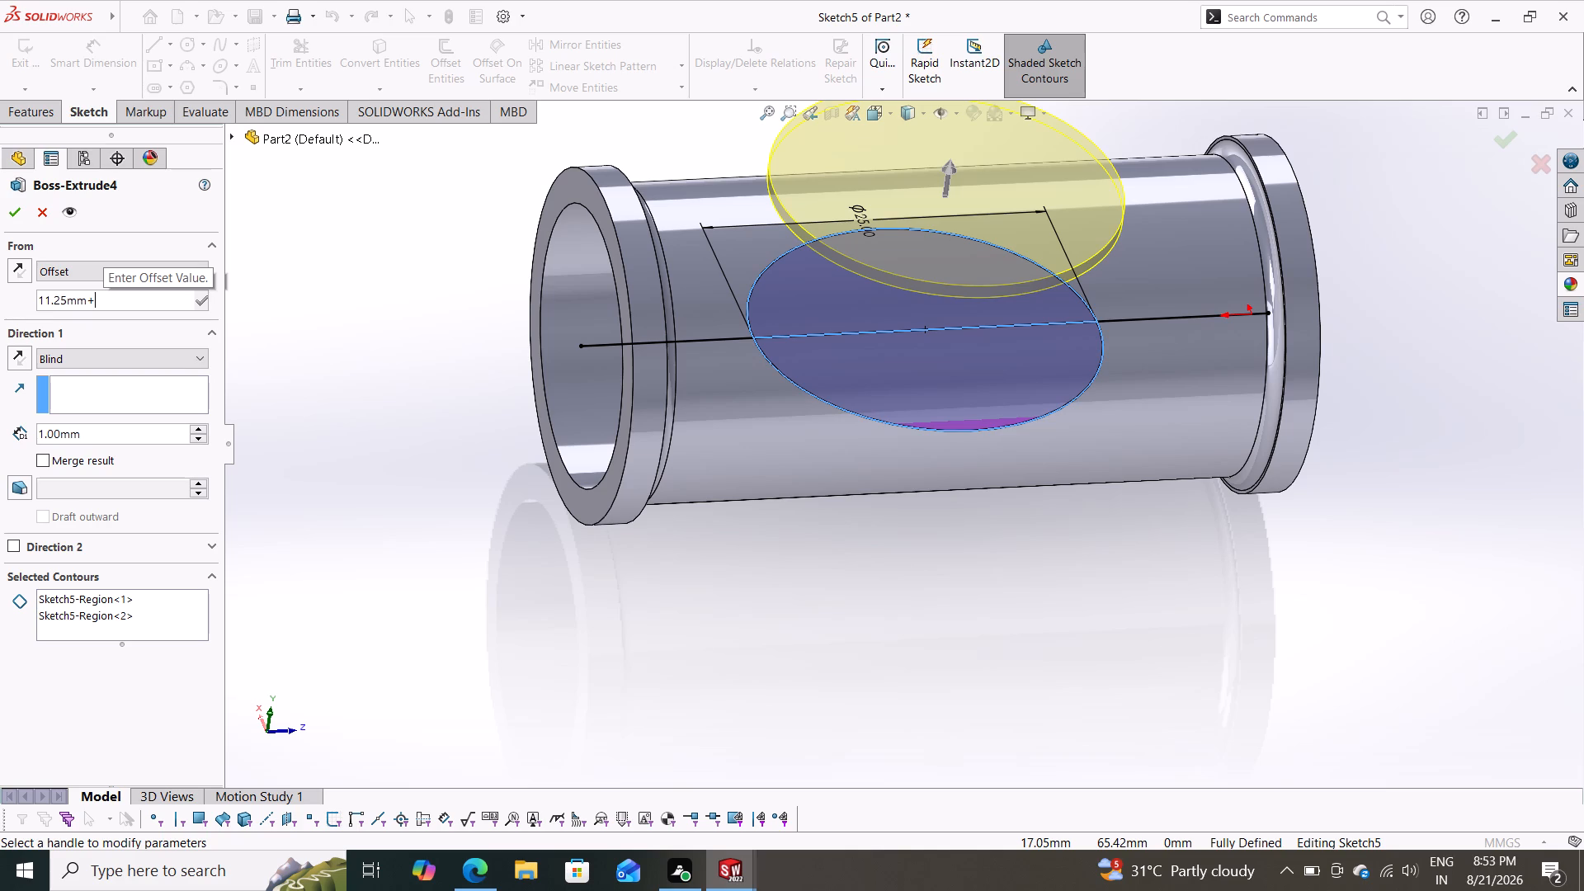
pyautogui.write('20')
pyautogui.press('Return')
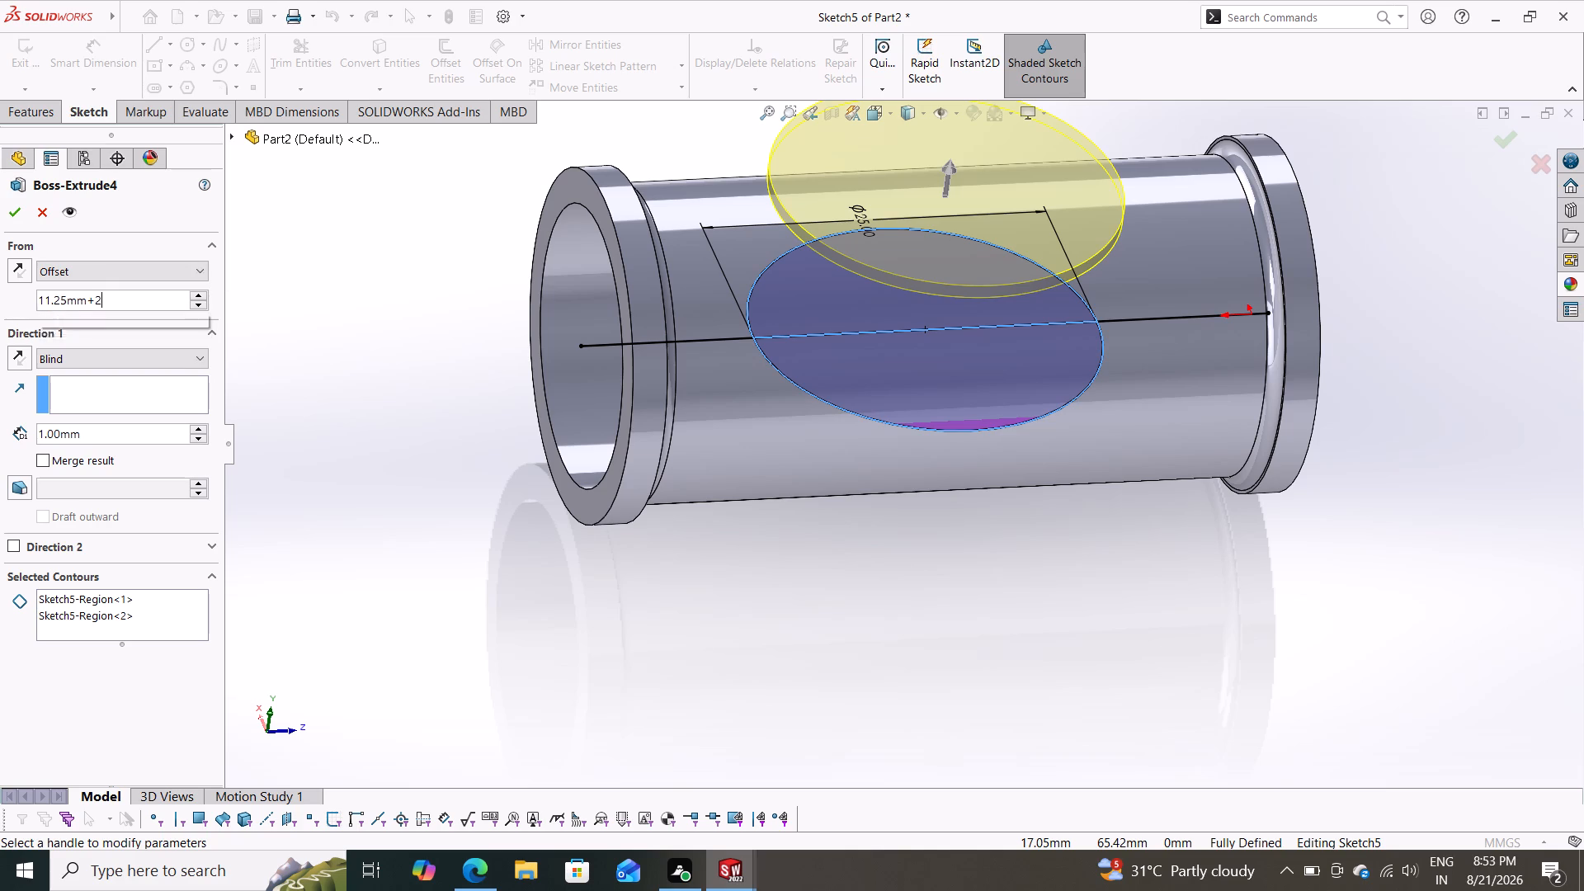
# Reduce the circular boss's start offset by 5 mm, to 26.25 mm.
pyautogui.scroll(-1, 539, 527)
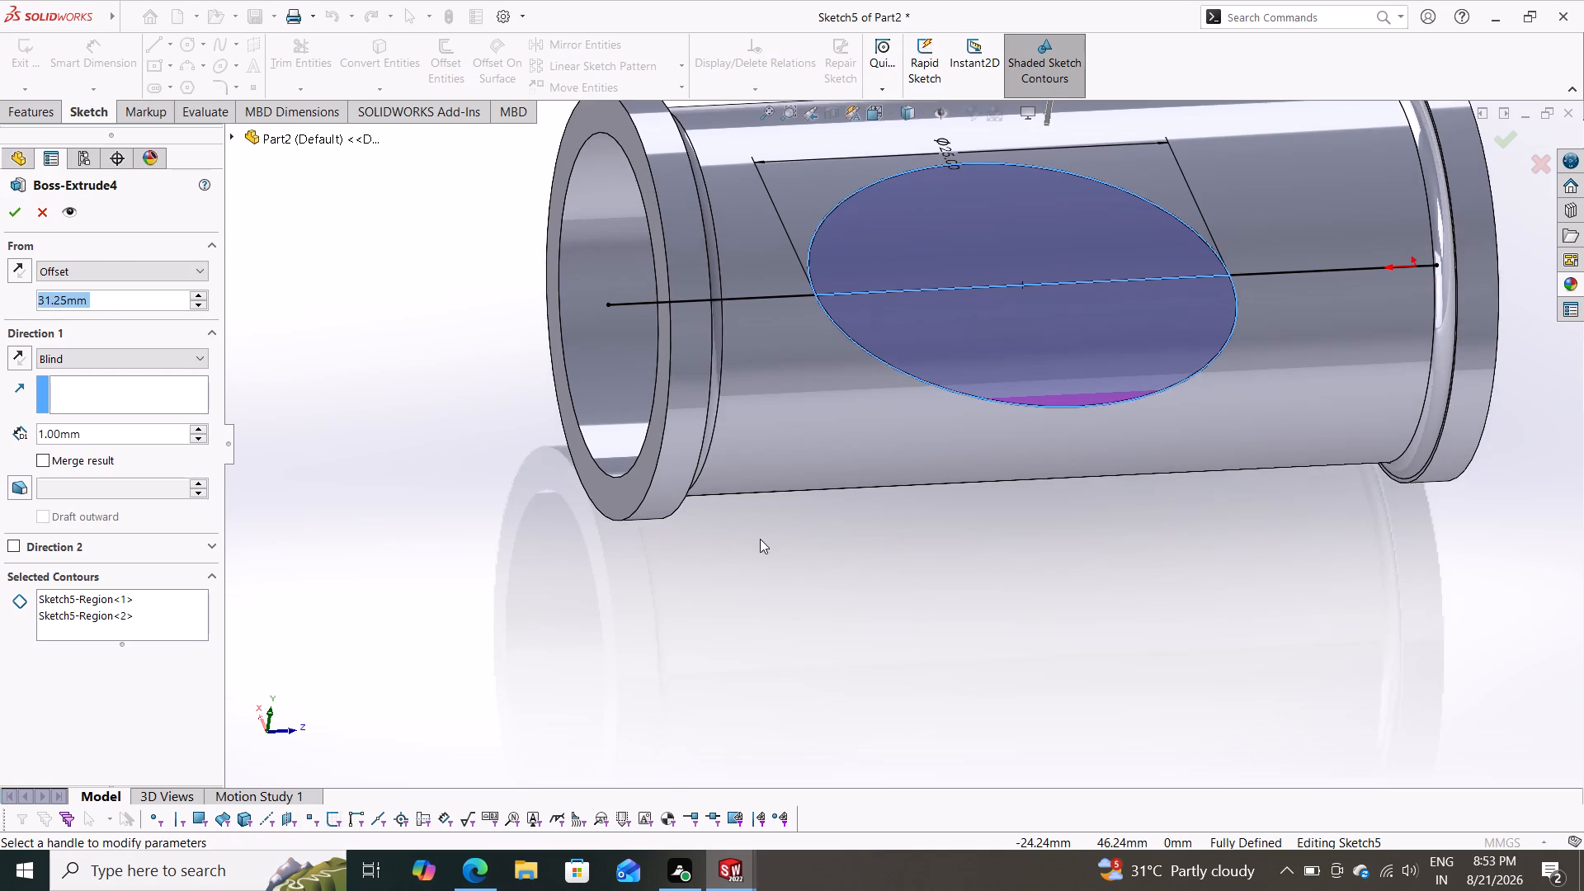
pyautogui.scroll(5, 760, 539)
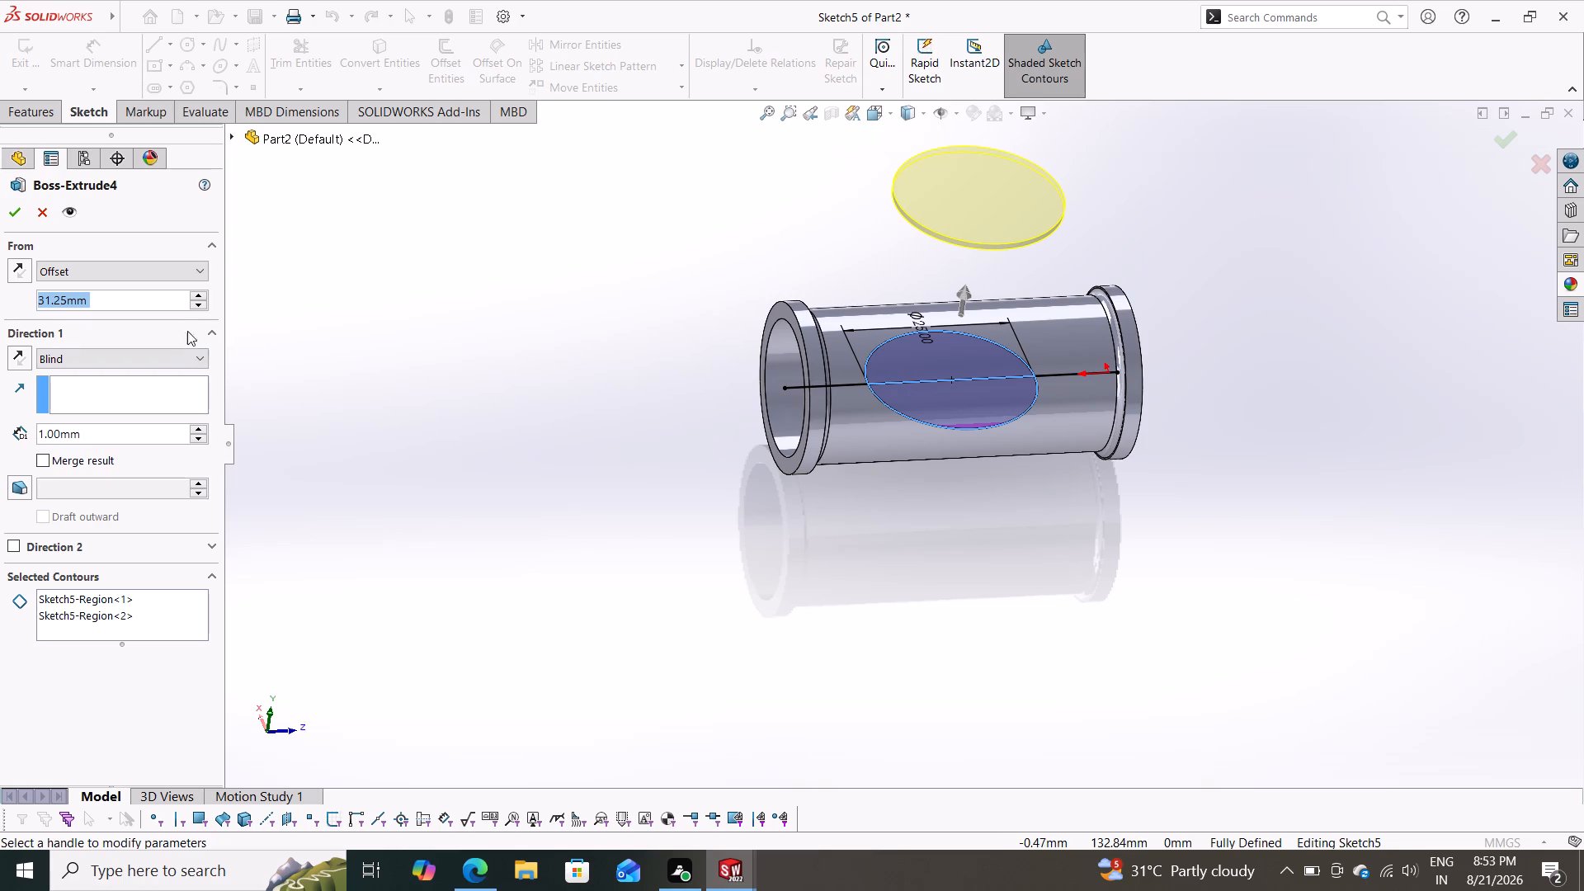
pyautogui.click(134, 295)
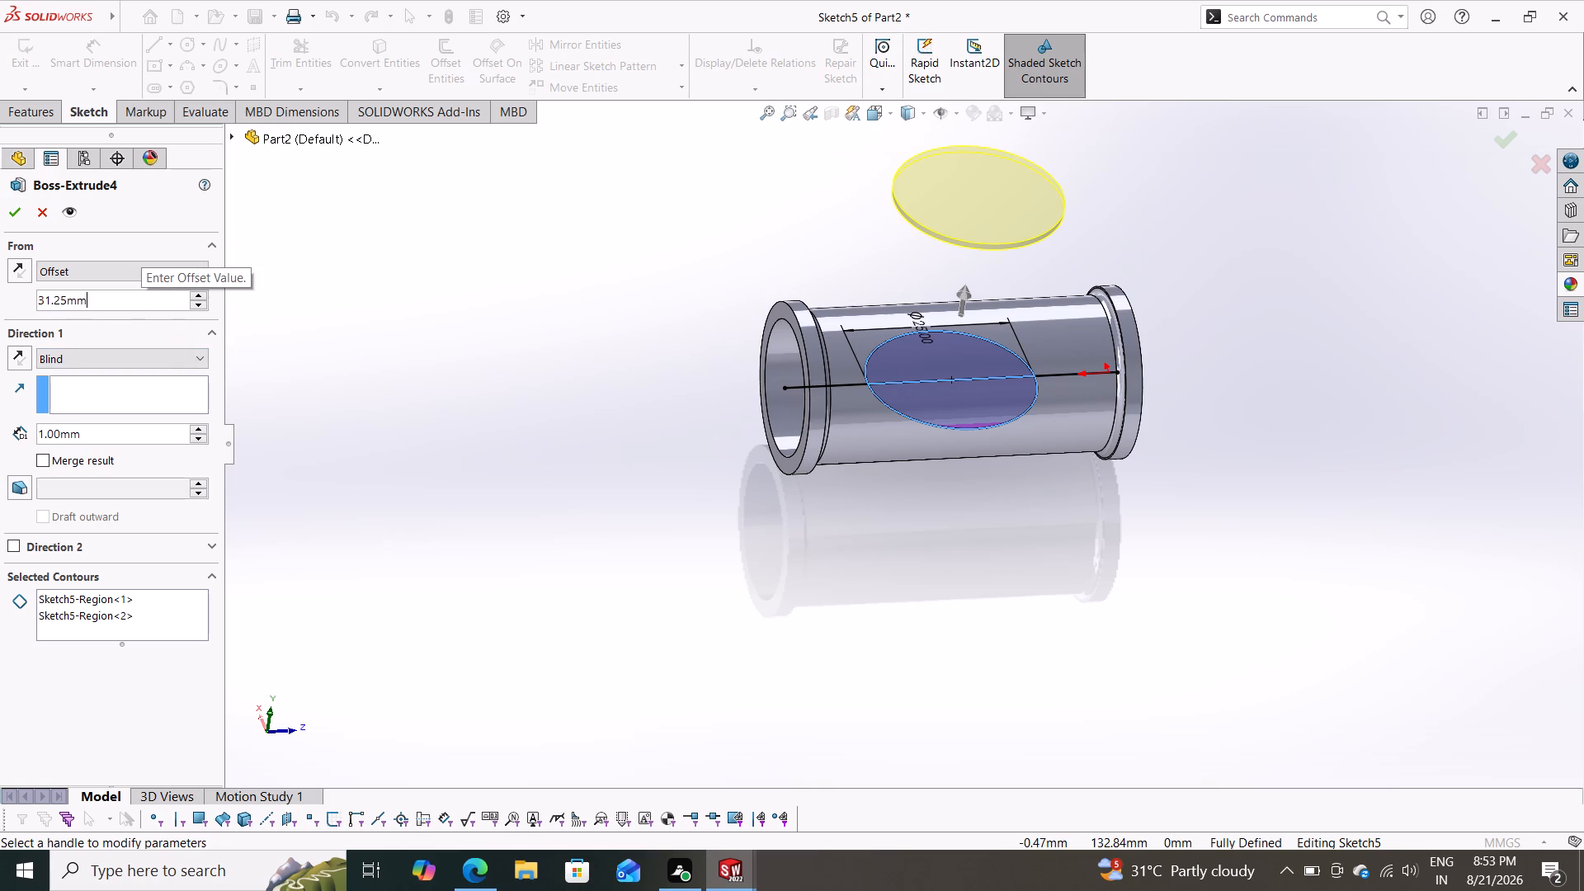
pyautogui.write('-5')
pyautogui.press('Return')
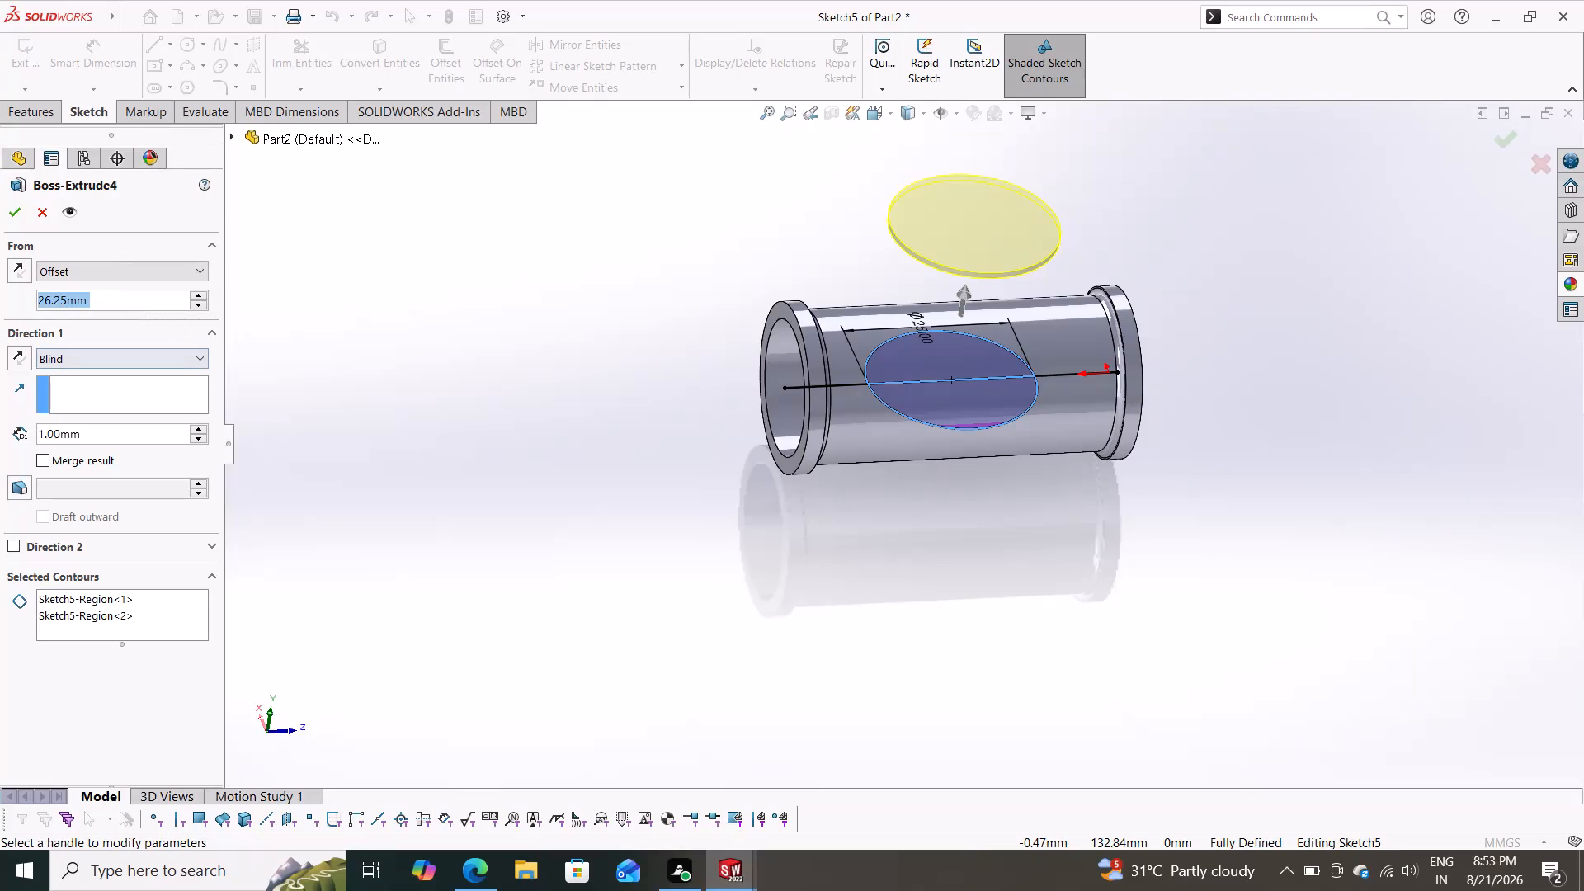
# Set the circular boss's blind depth to 2.5 mm and finish editing the feature.
pyautogui.moveTo(93, 436); pyautogui.dragTo(0, 431)
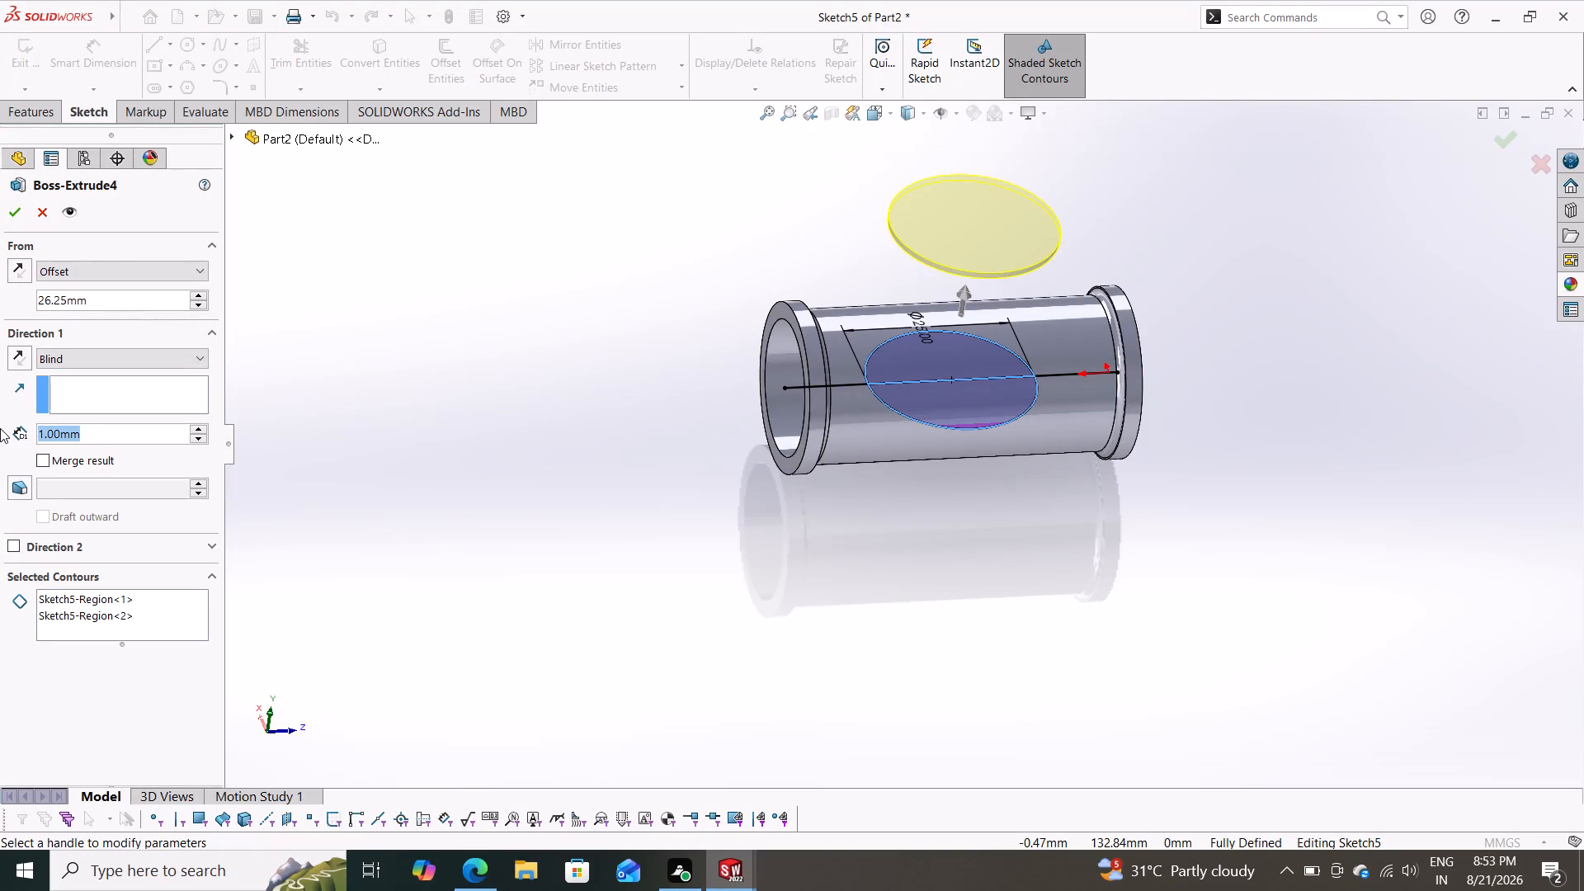
pyautogui.write('2.5')
pyautogui.press('Return')
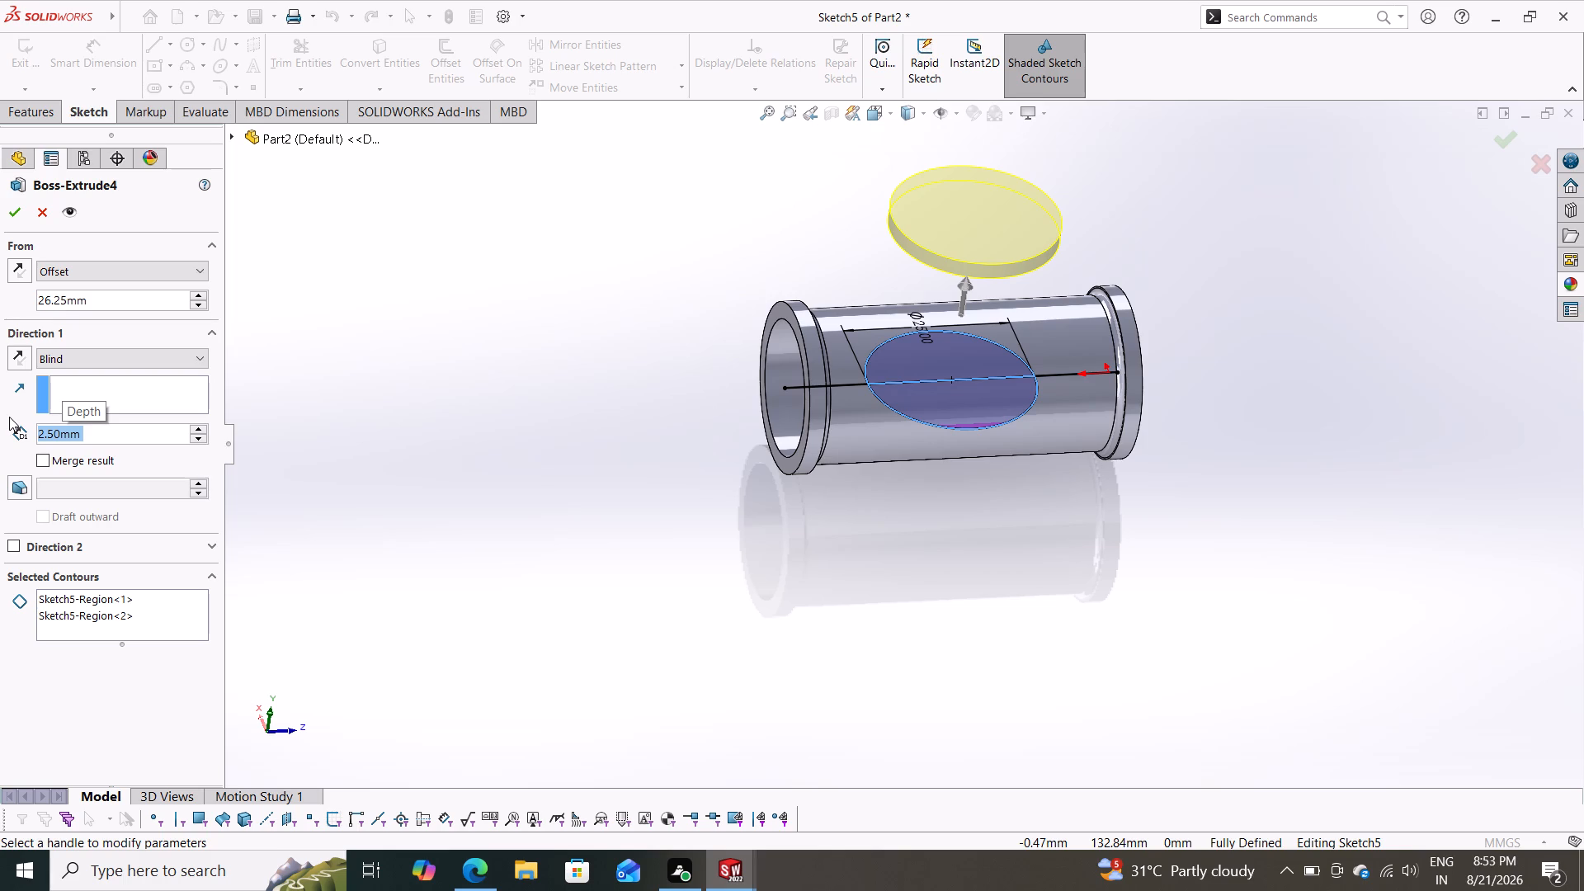
pyautogui.click(12, 206)
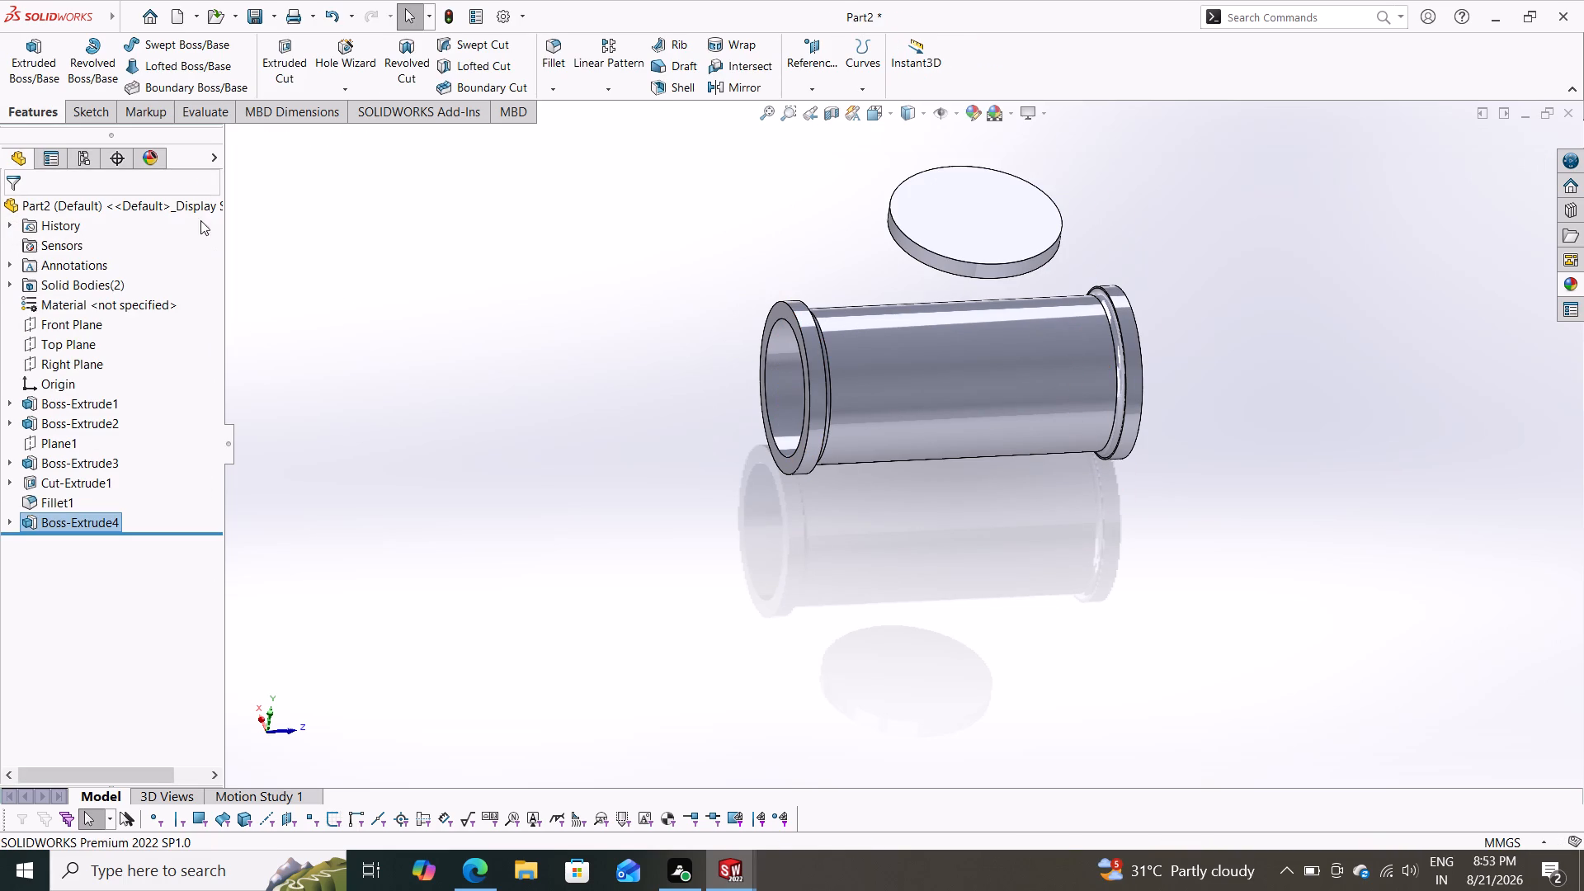
# Start a sketch on the Top Plane and convert the disc's circular outer edge into it.
pyautogui.click(92, 342)
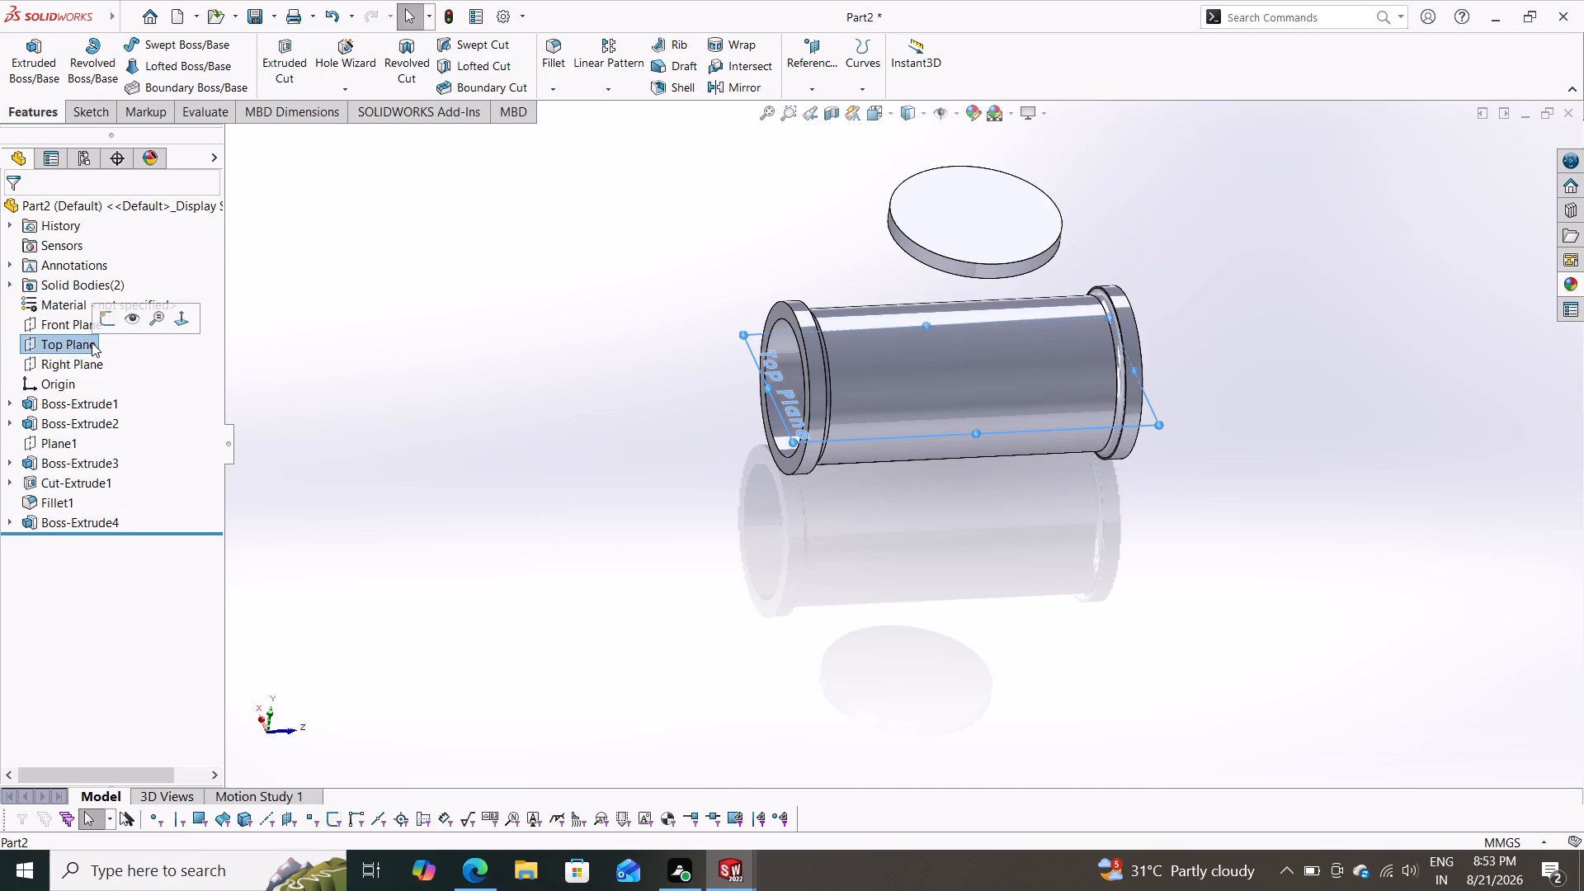
pyautogui.click(107, 314)
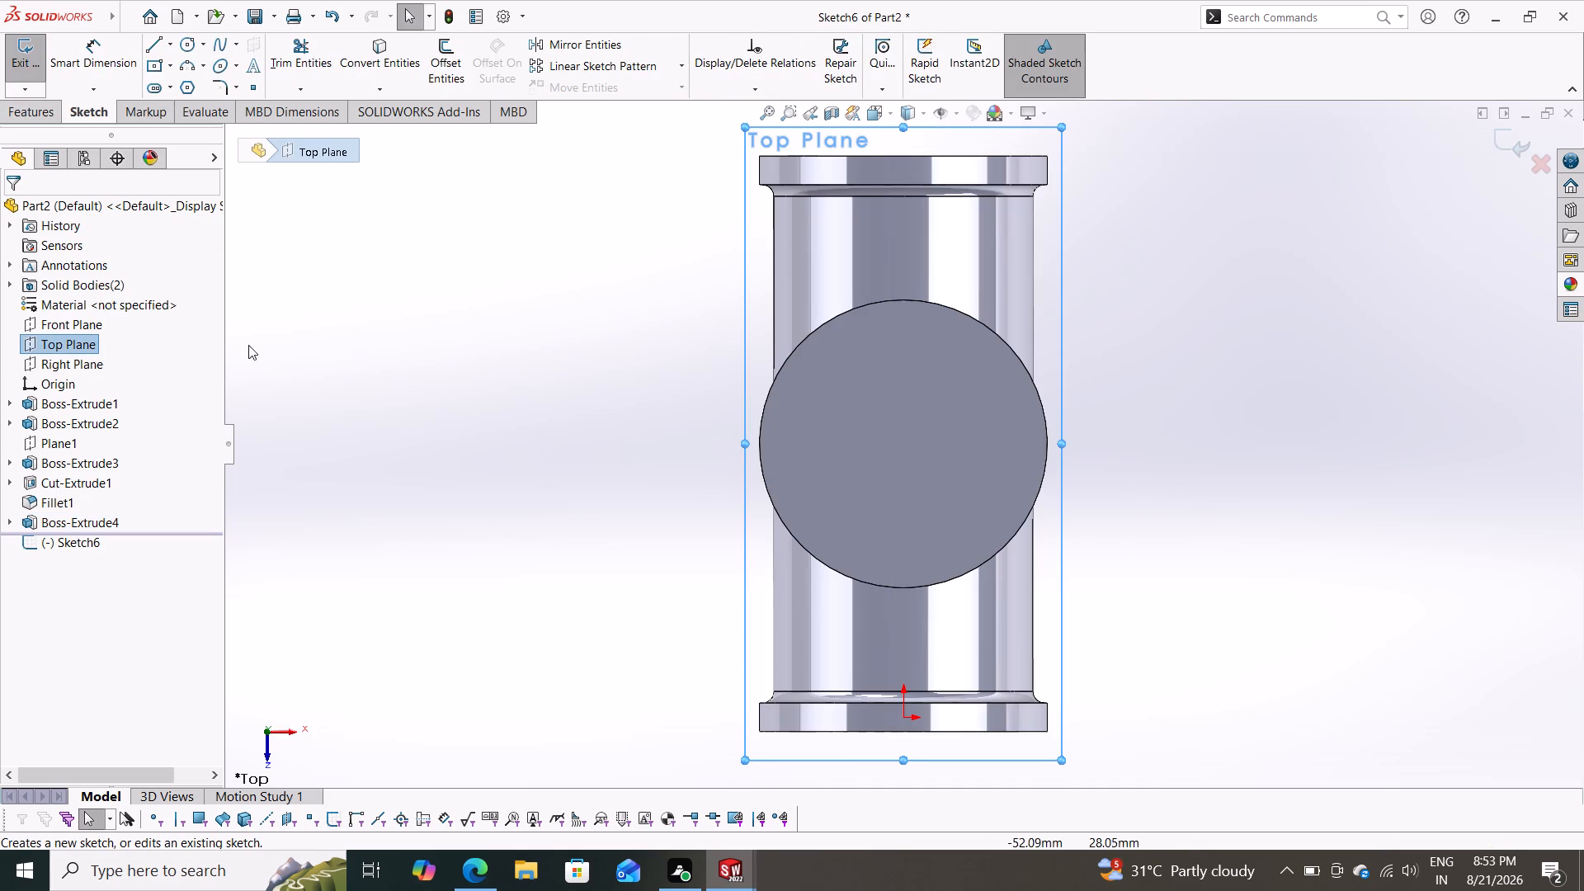
pyautogui.click(181, 48)
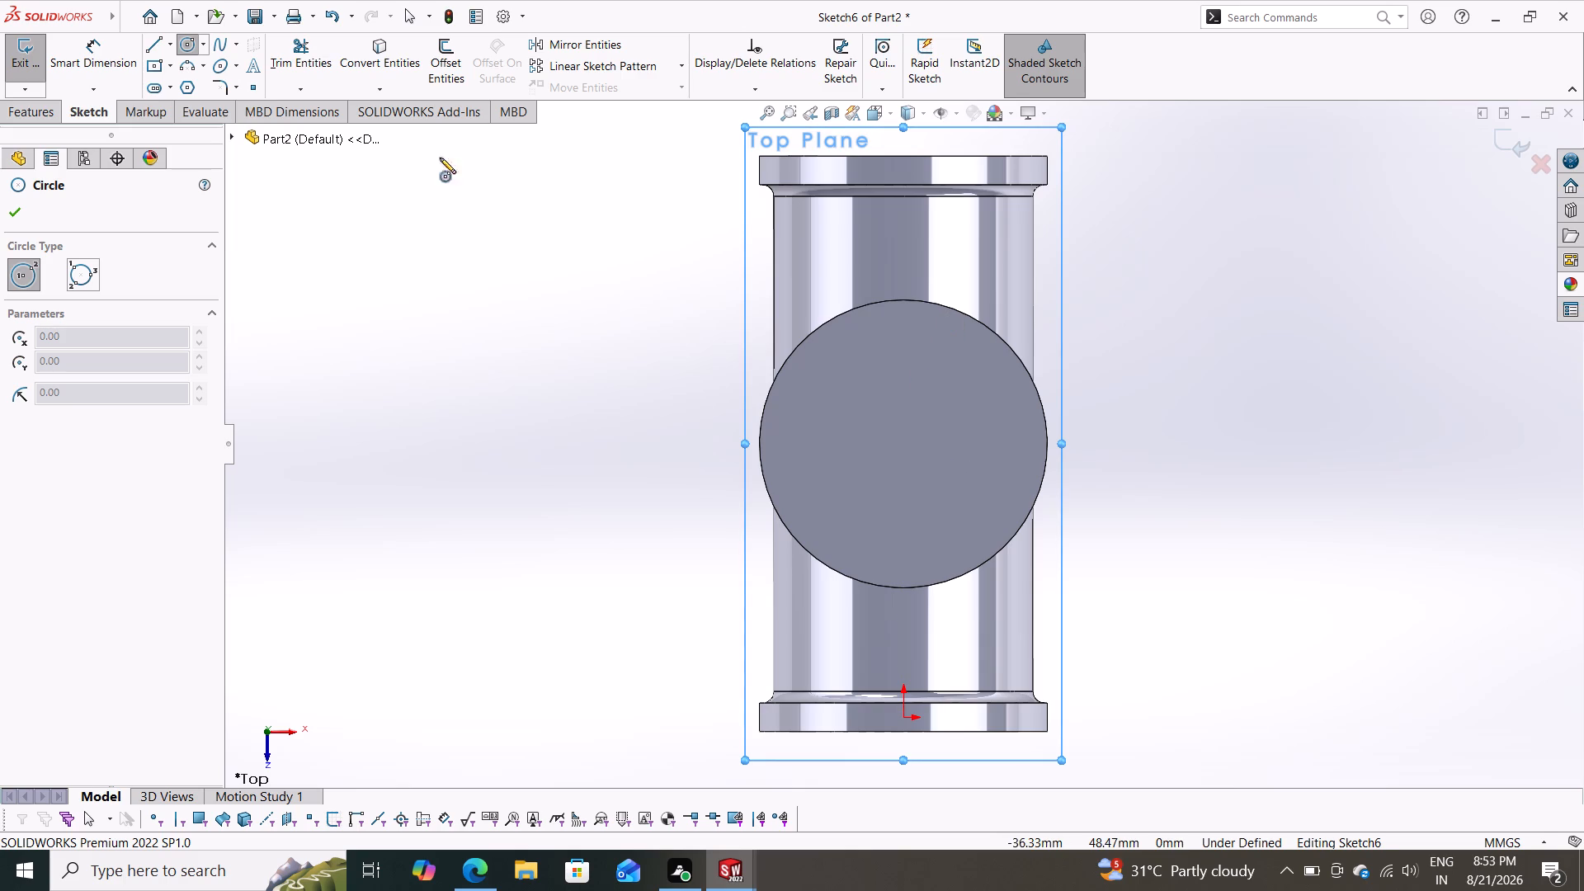
pyautogui.click(389, 51)
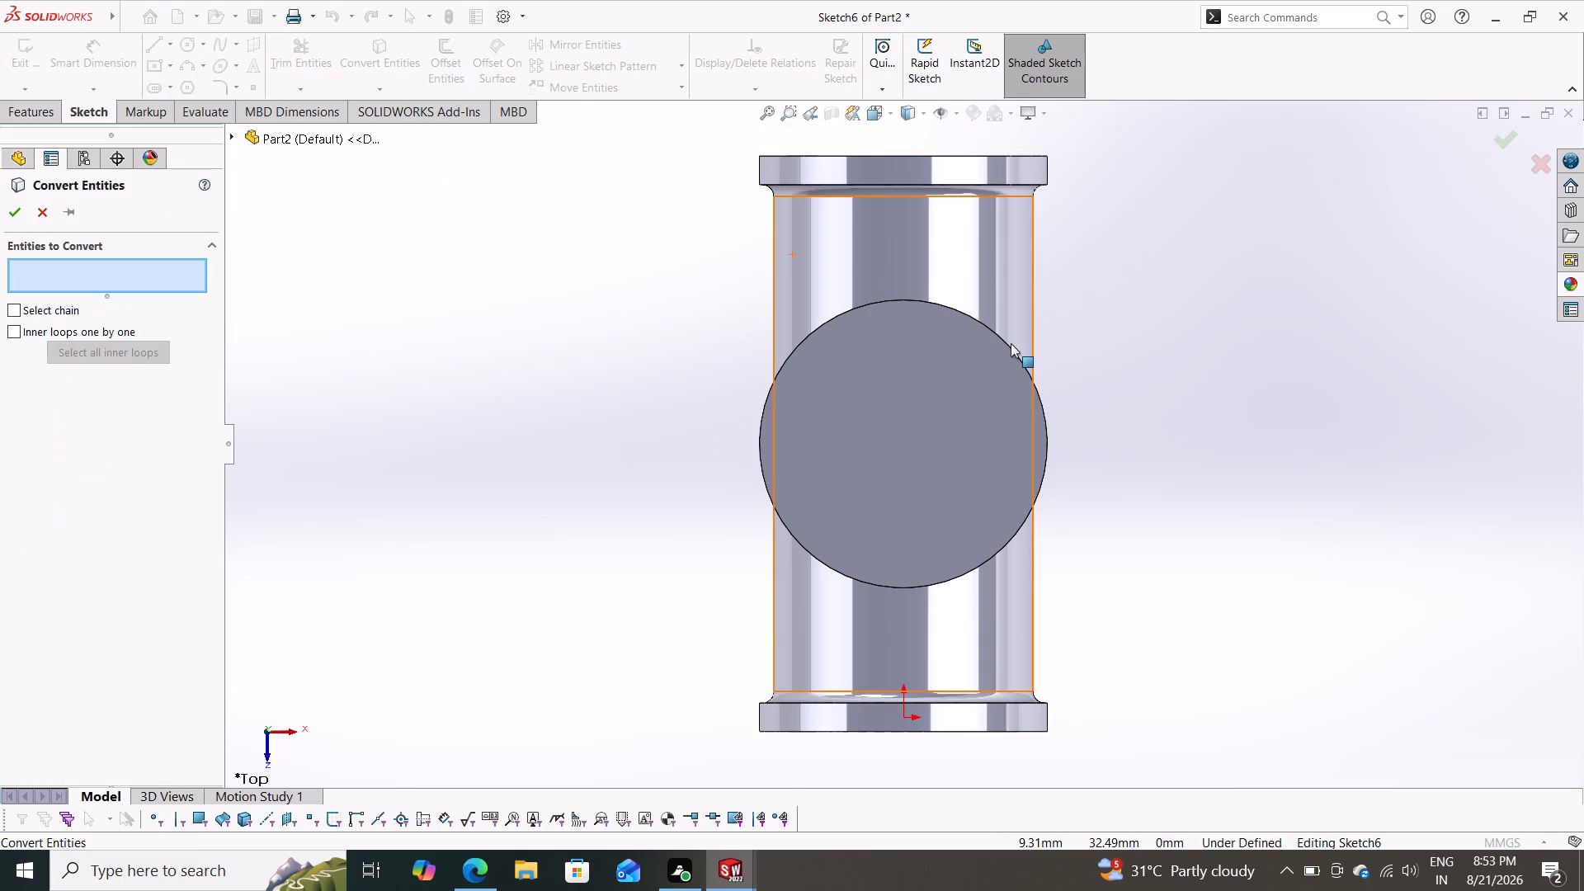
pyautogui.click(1010, 345)
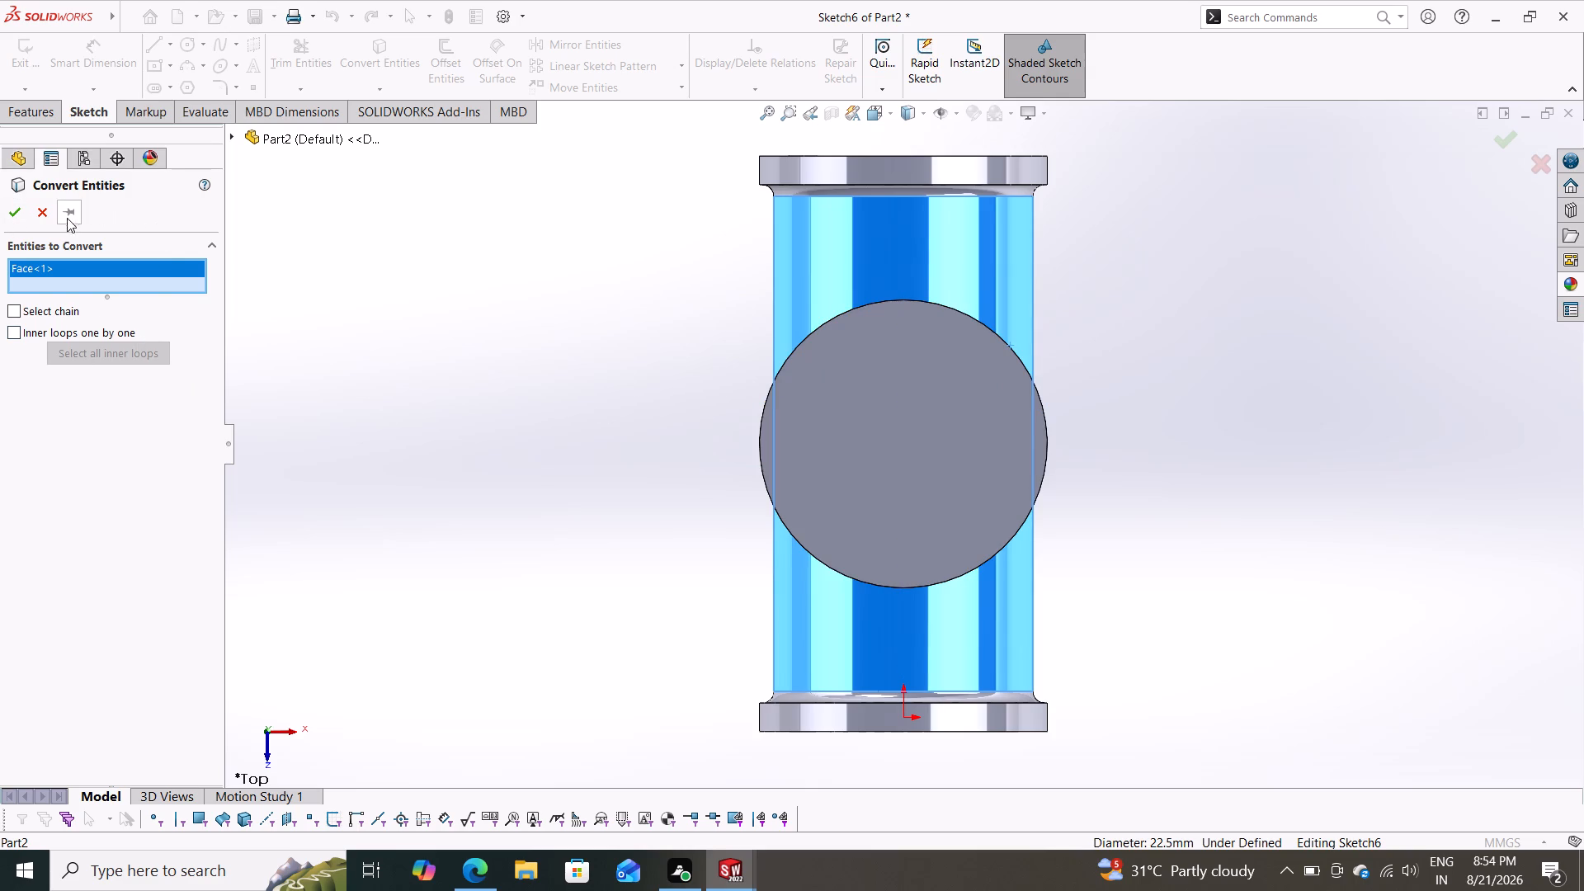
pyautogui.rightClick(54, 261)
pyautogui.click(82, 289)
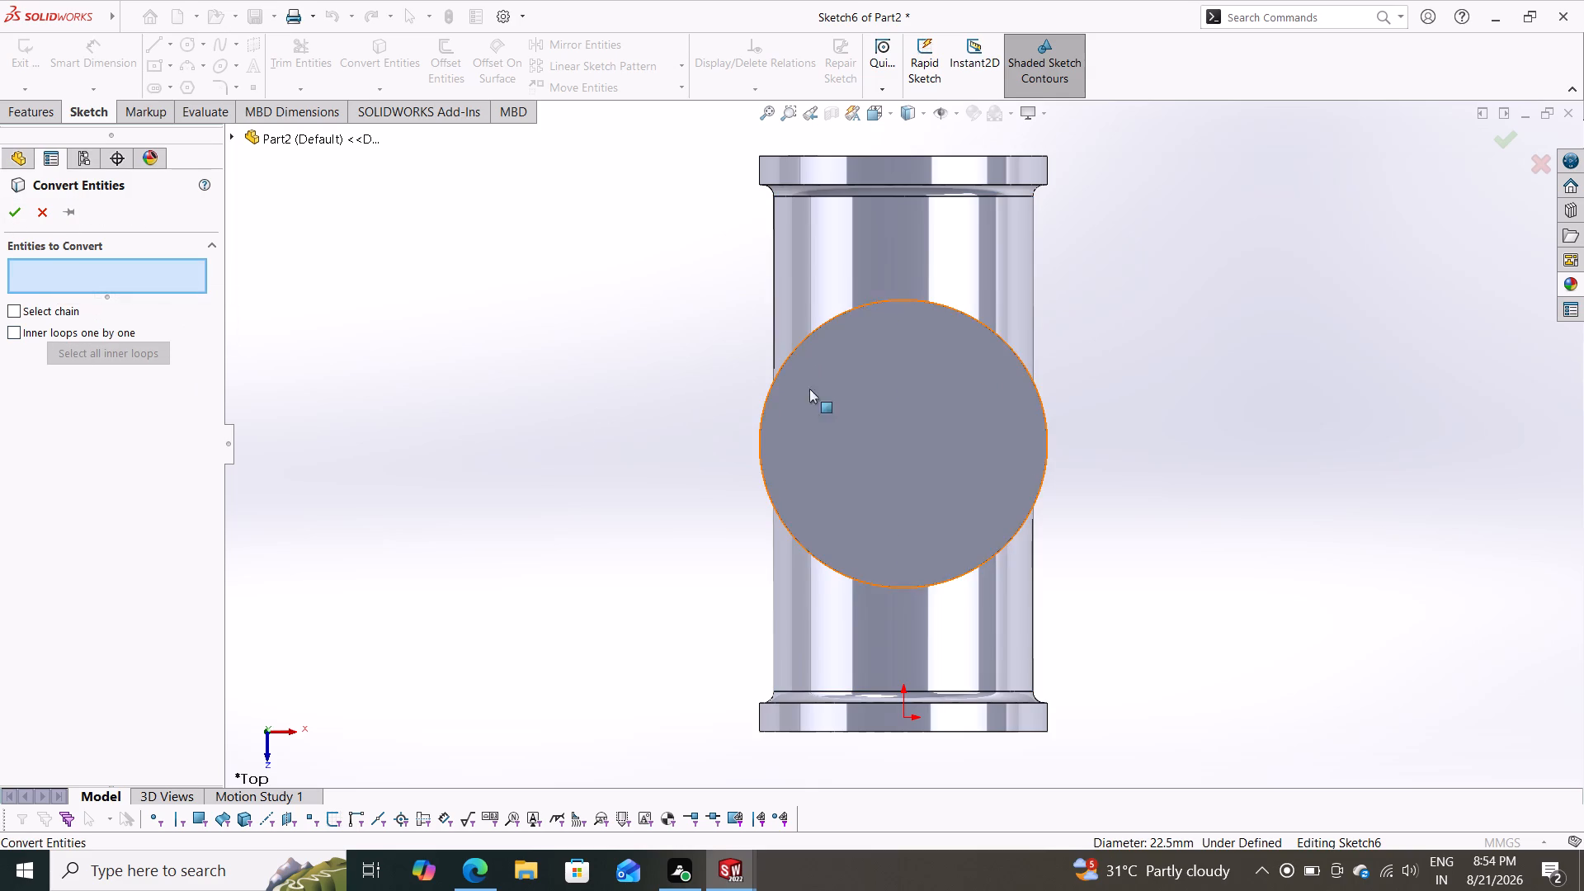
pyautogui.click(982, 326)
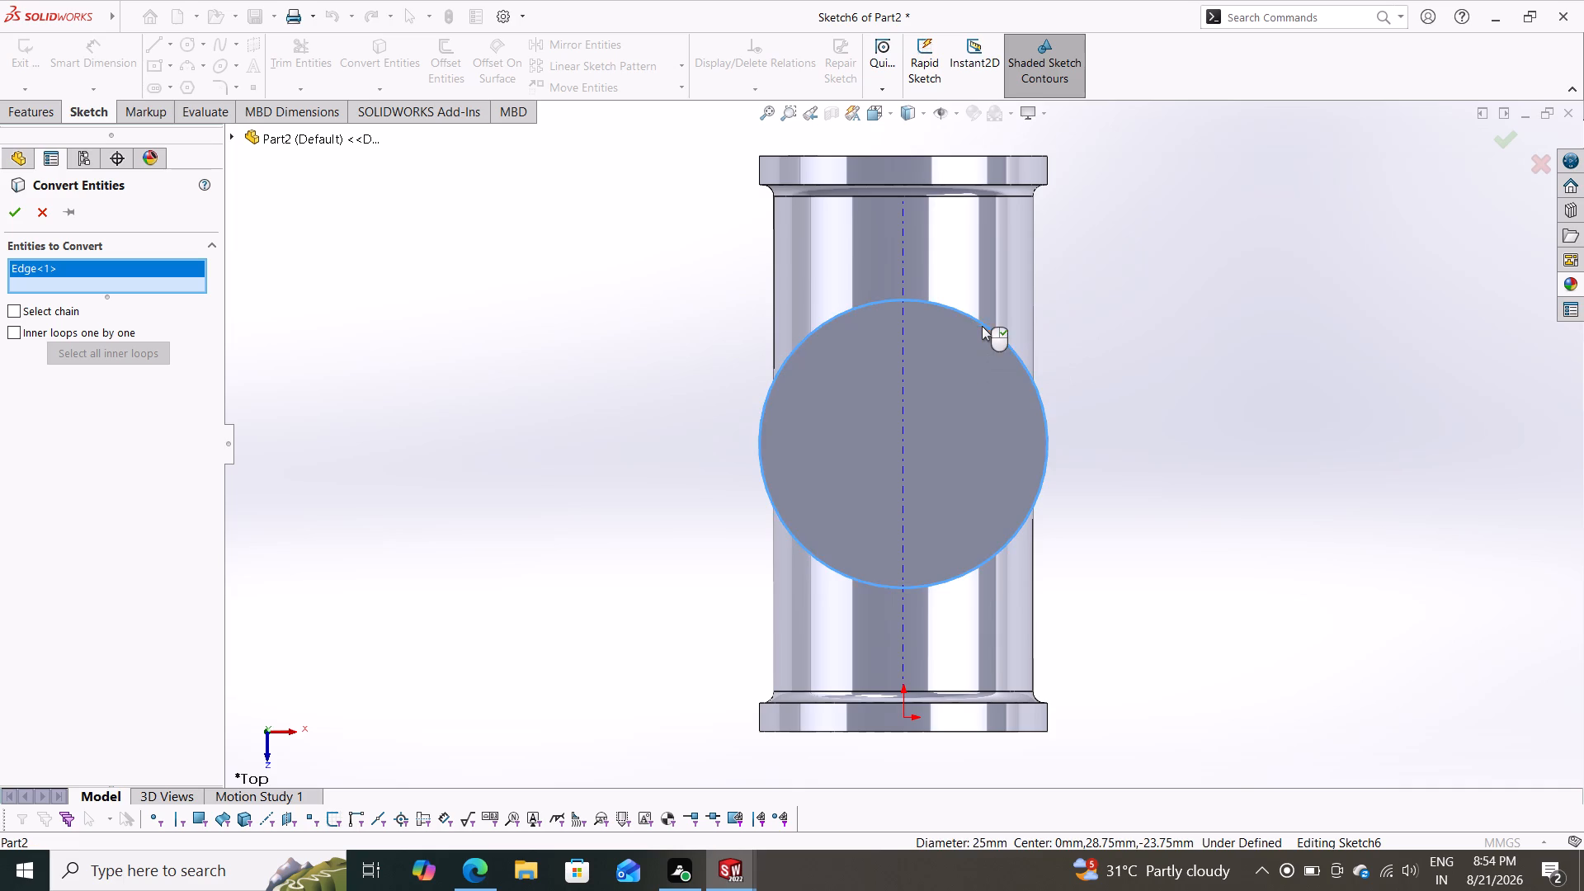
pyautogui.click(7, 210)
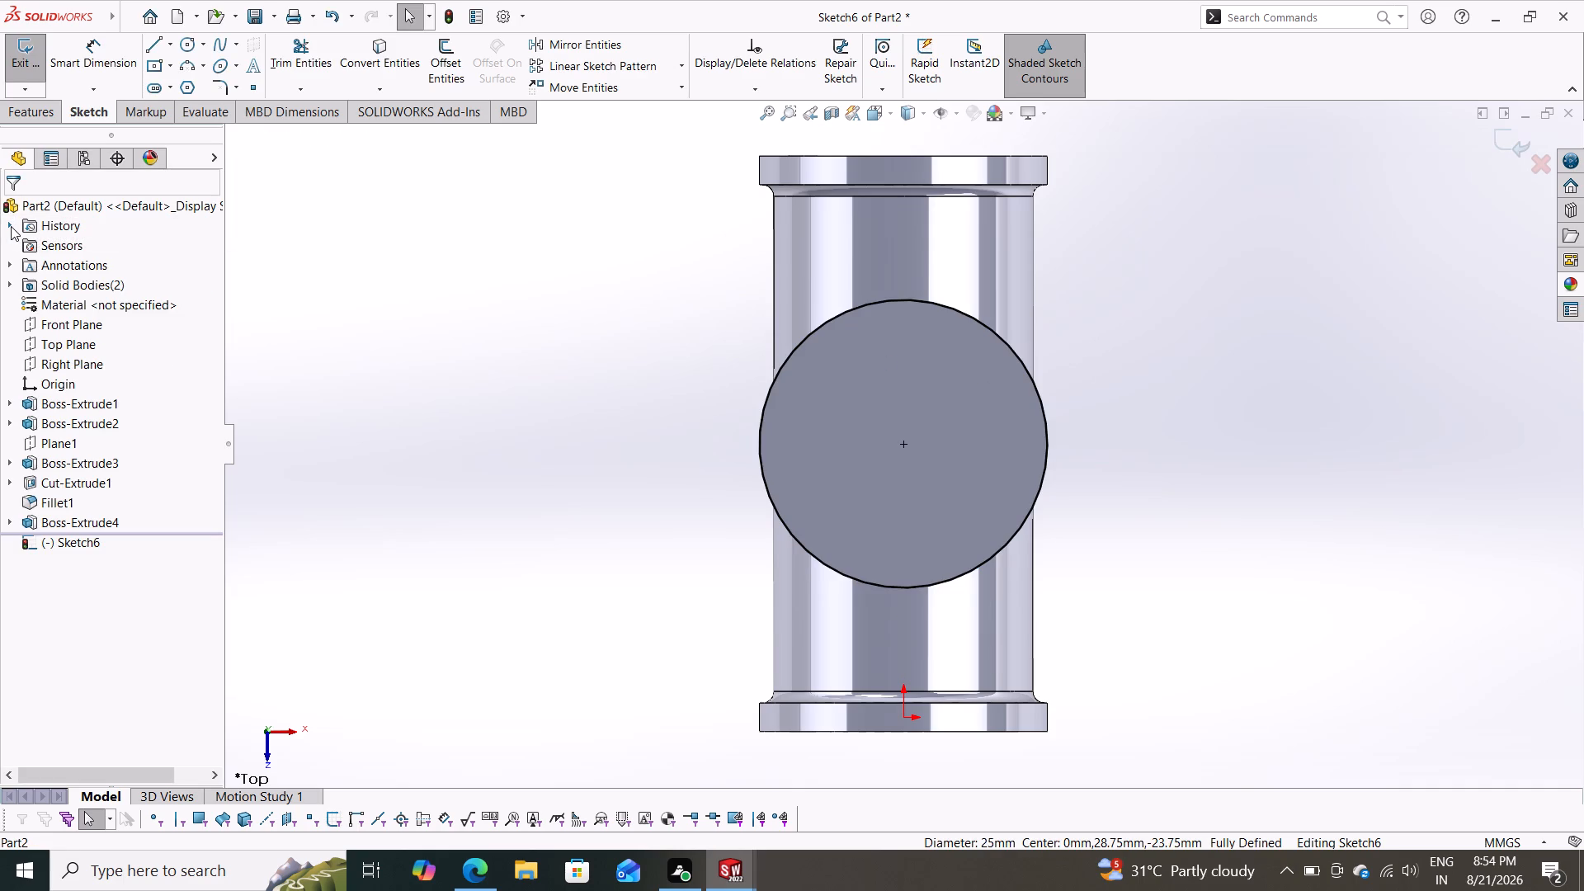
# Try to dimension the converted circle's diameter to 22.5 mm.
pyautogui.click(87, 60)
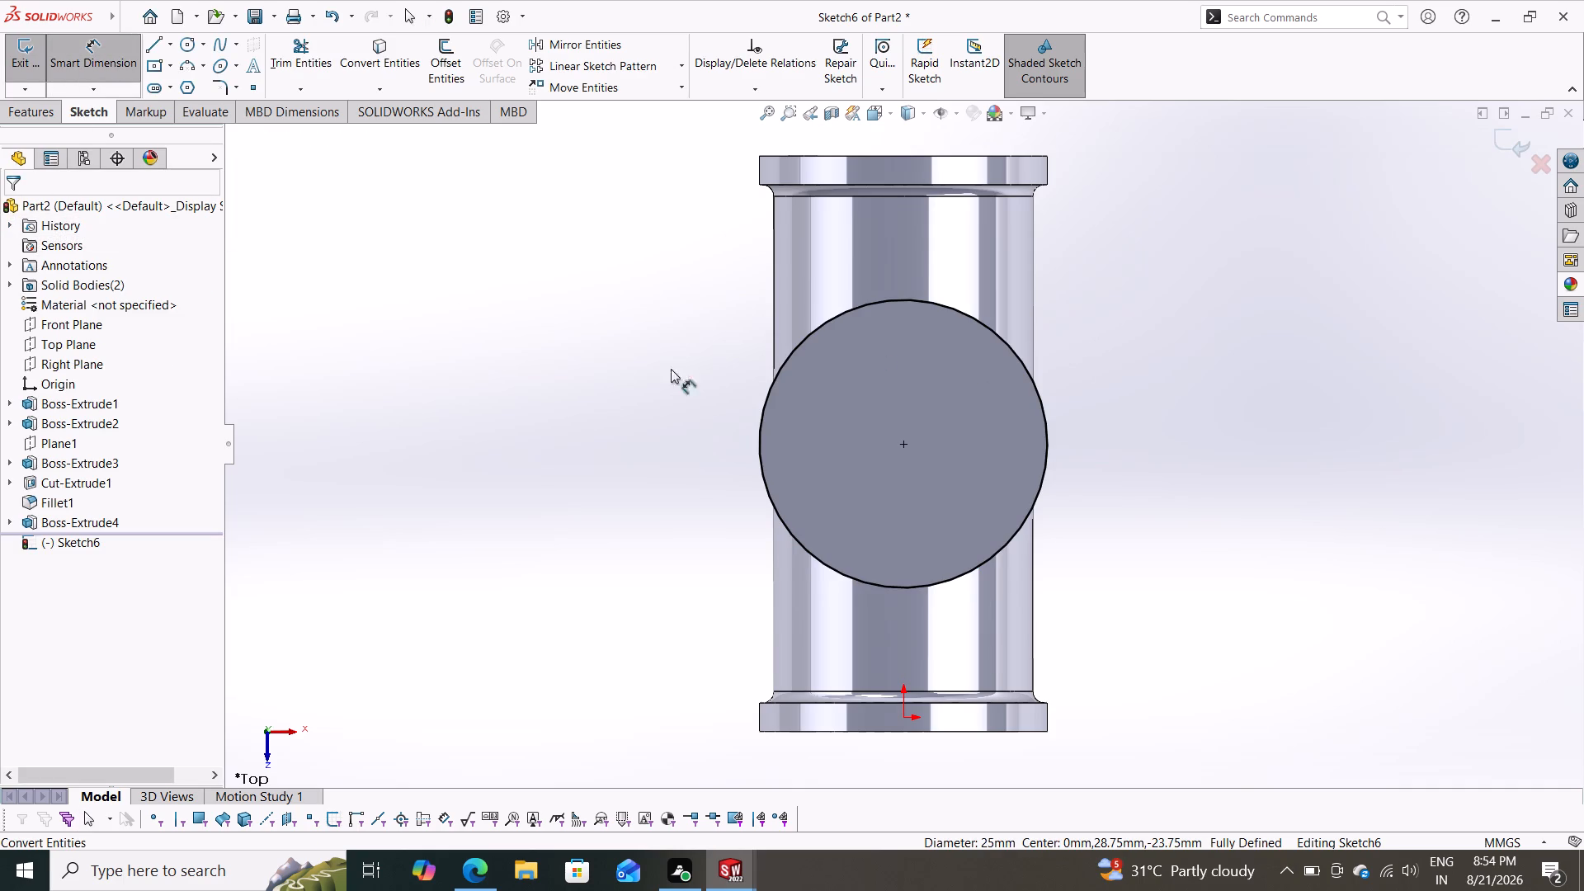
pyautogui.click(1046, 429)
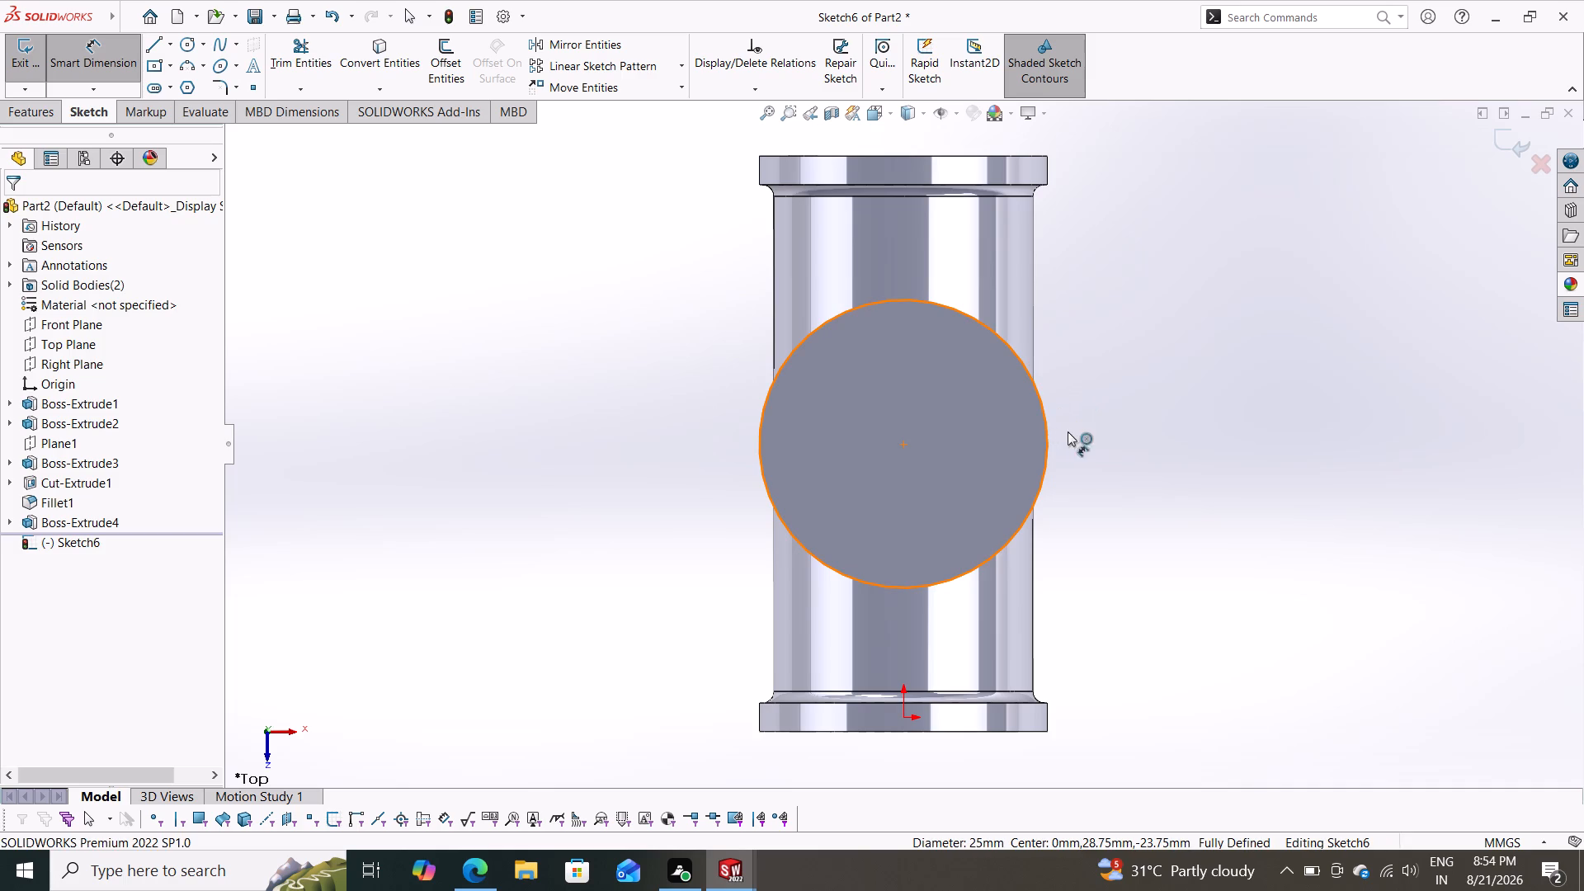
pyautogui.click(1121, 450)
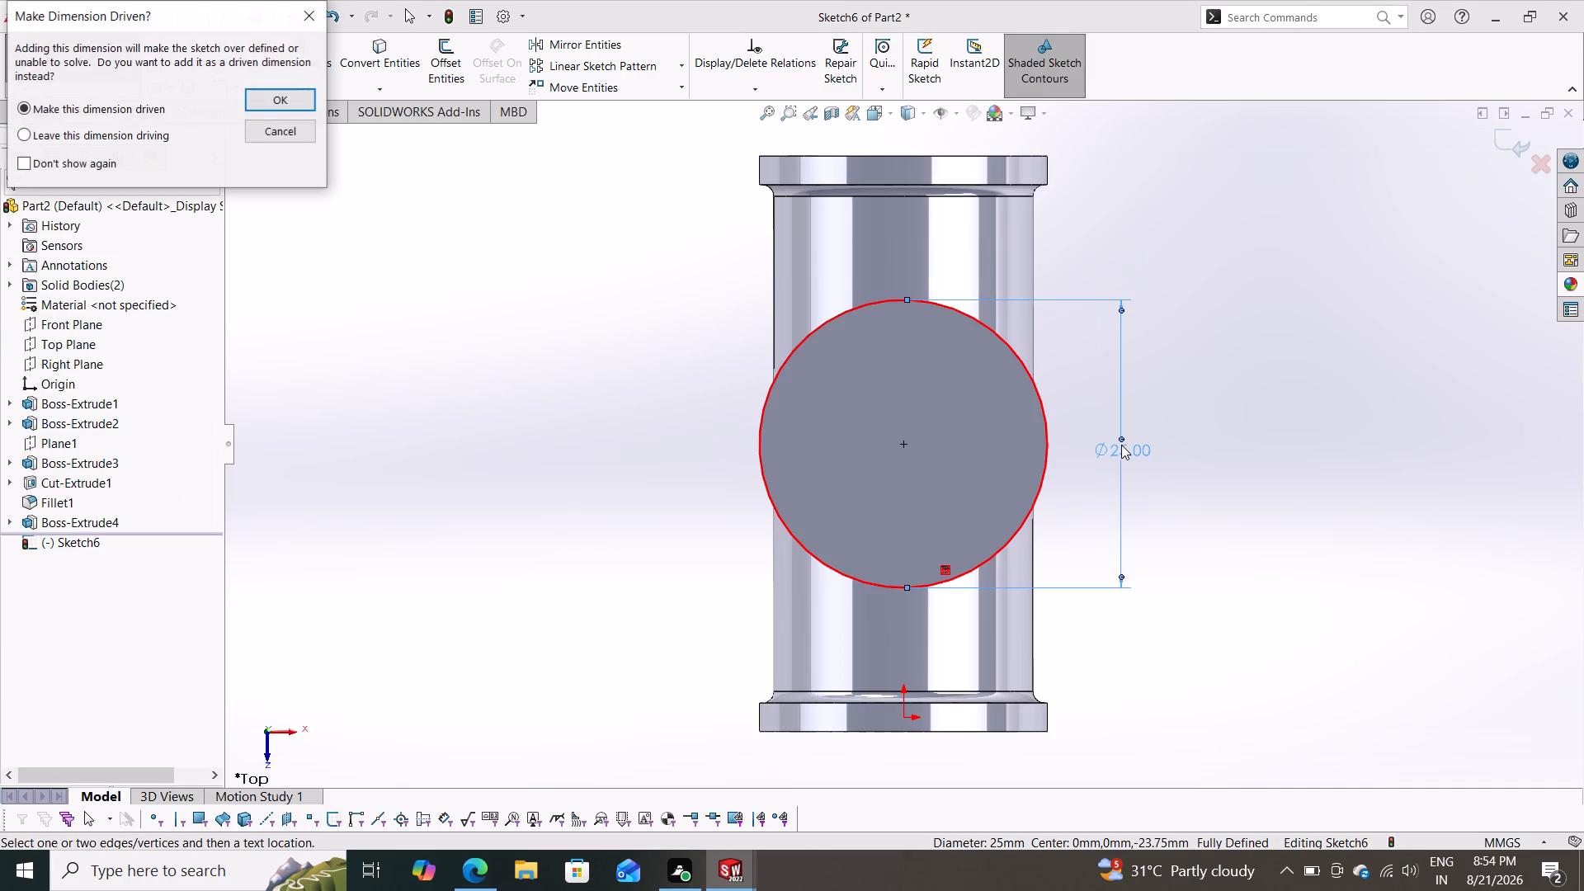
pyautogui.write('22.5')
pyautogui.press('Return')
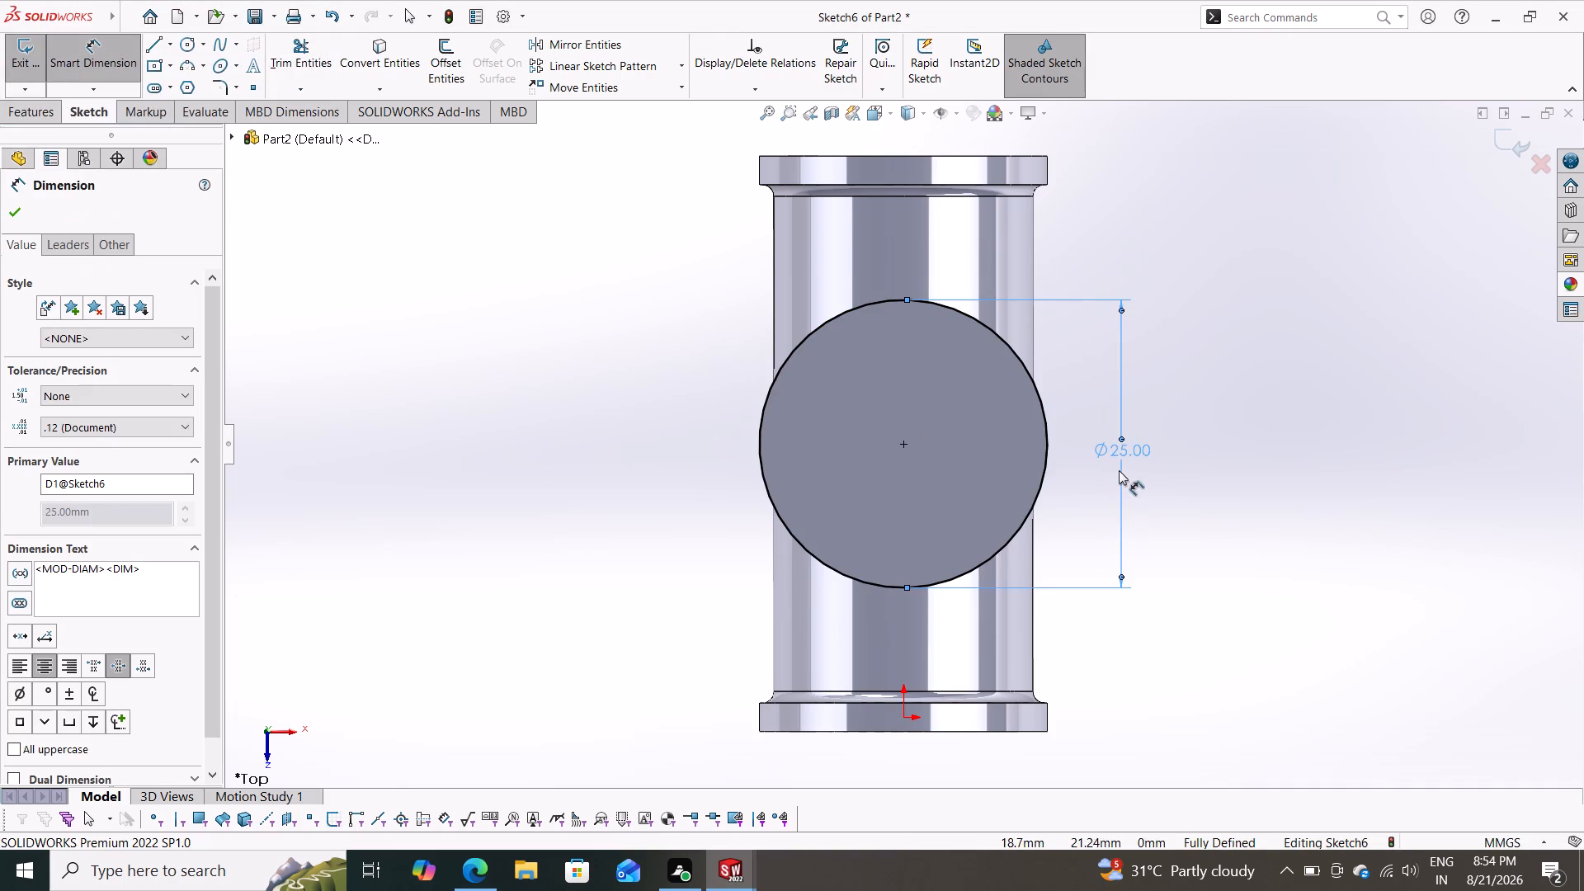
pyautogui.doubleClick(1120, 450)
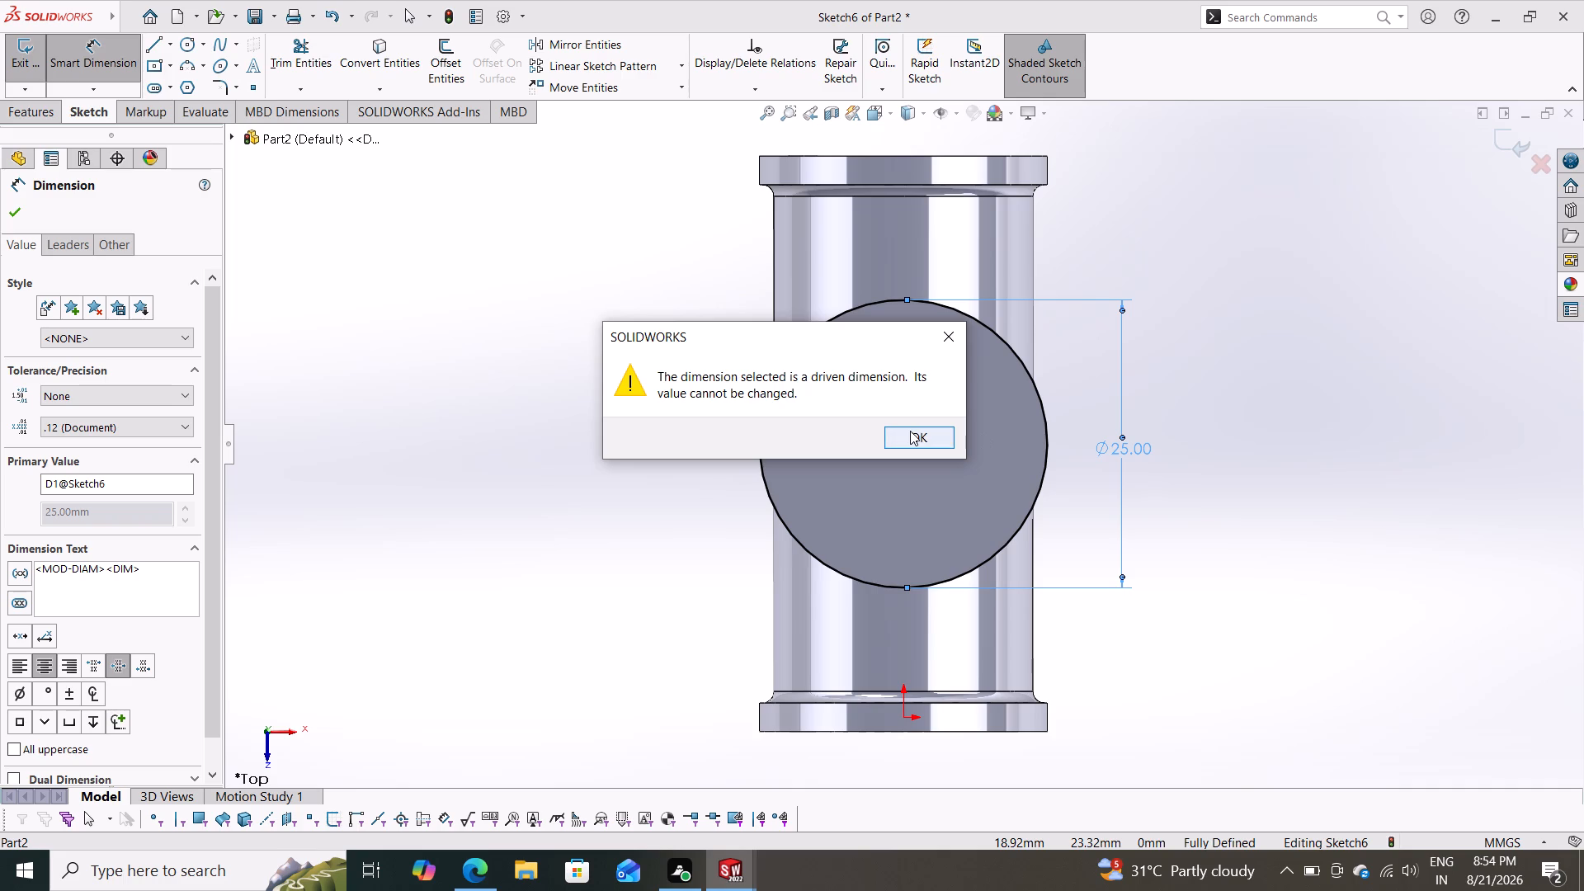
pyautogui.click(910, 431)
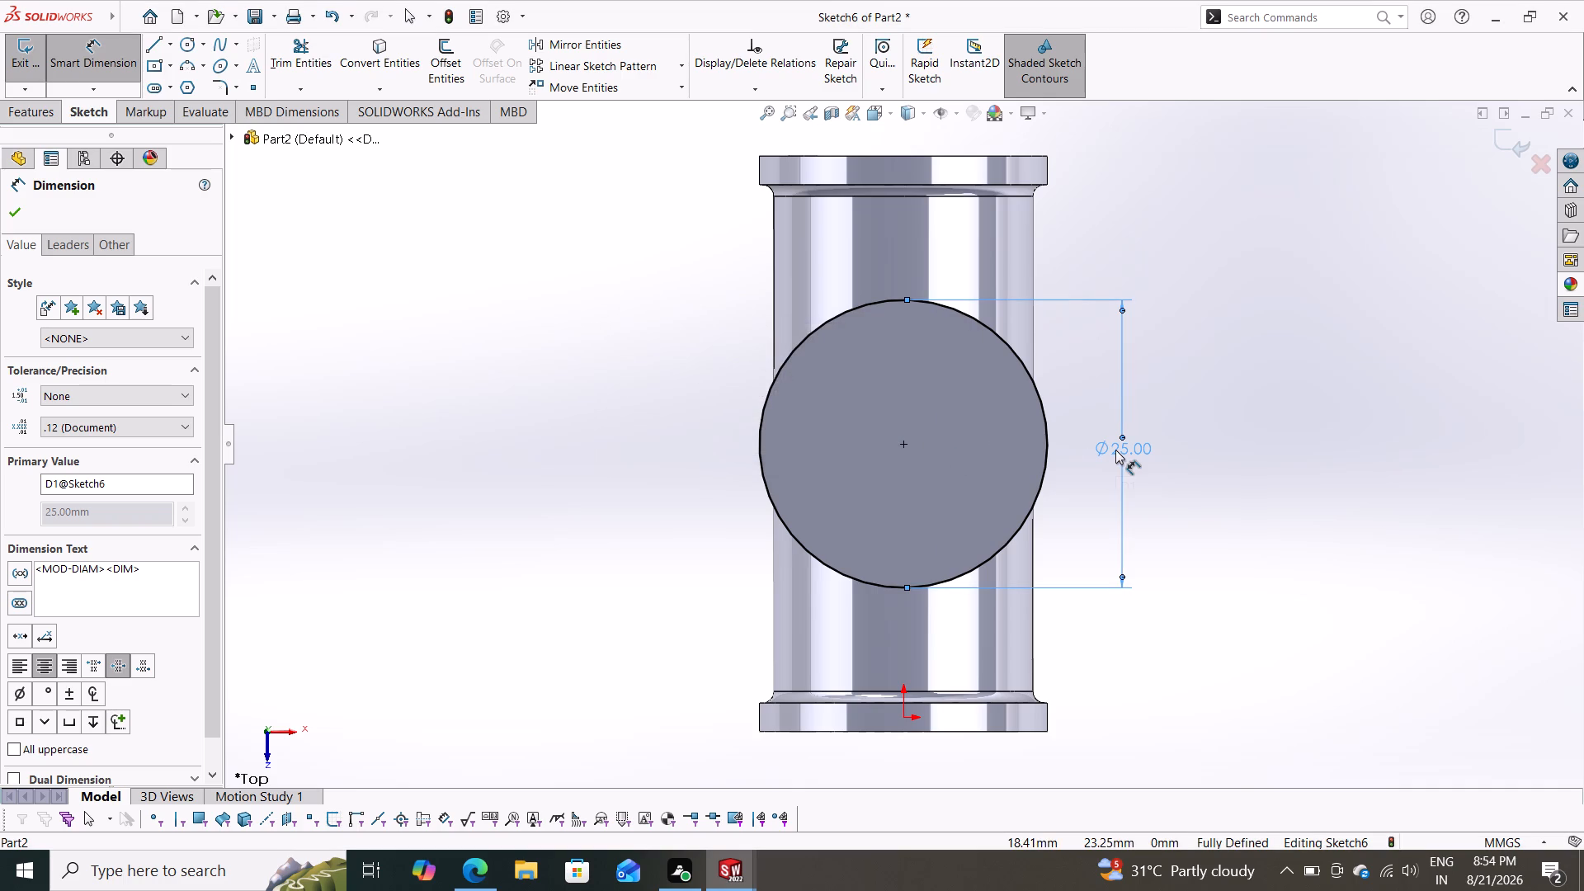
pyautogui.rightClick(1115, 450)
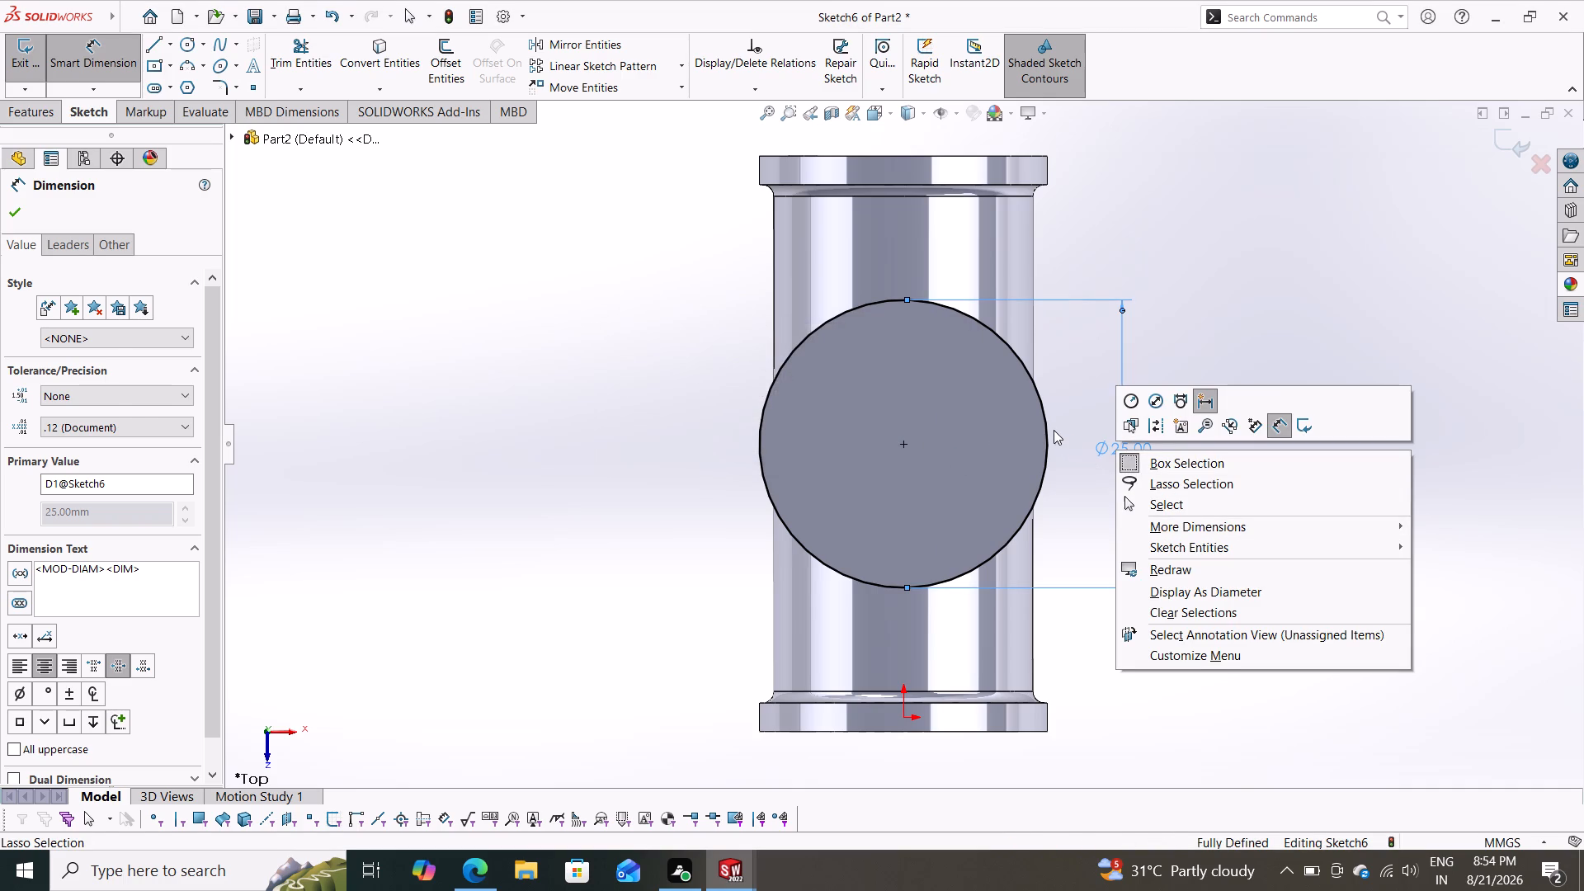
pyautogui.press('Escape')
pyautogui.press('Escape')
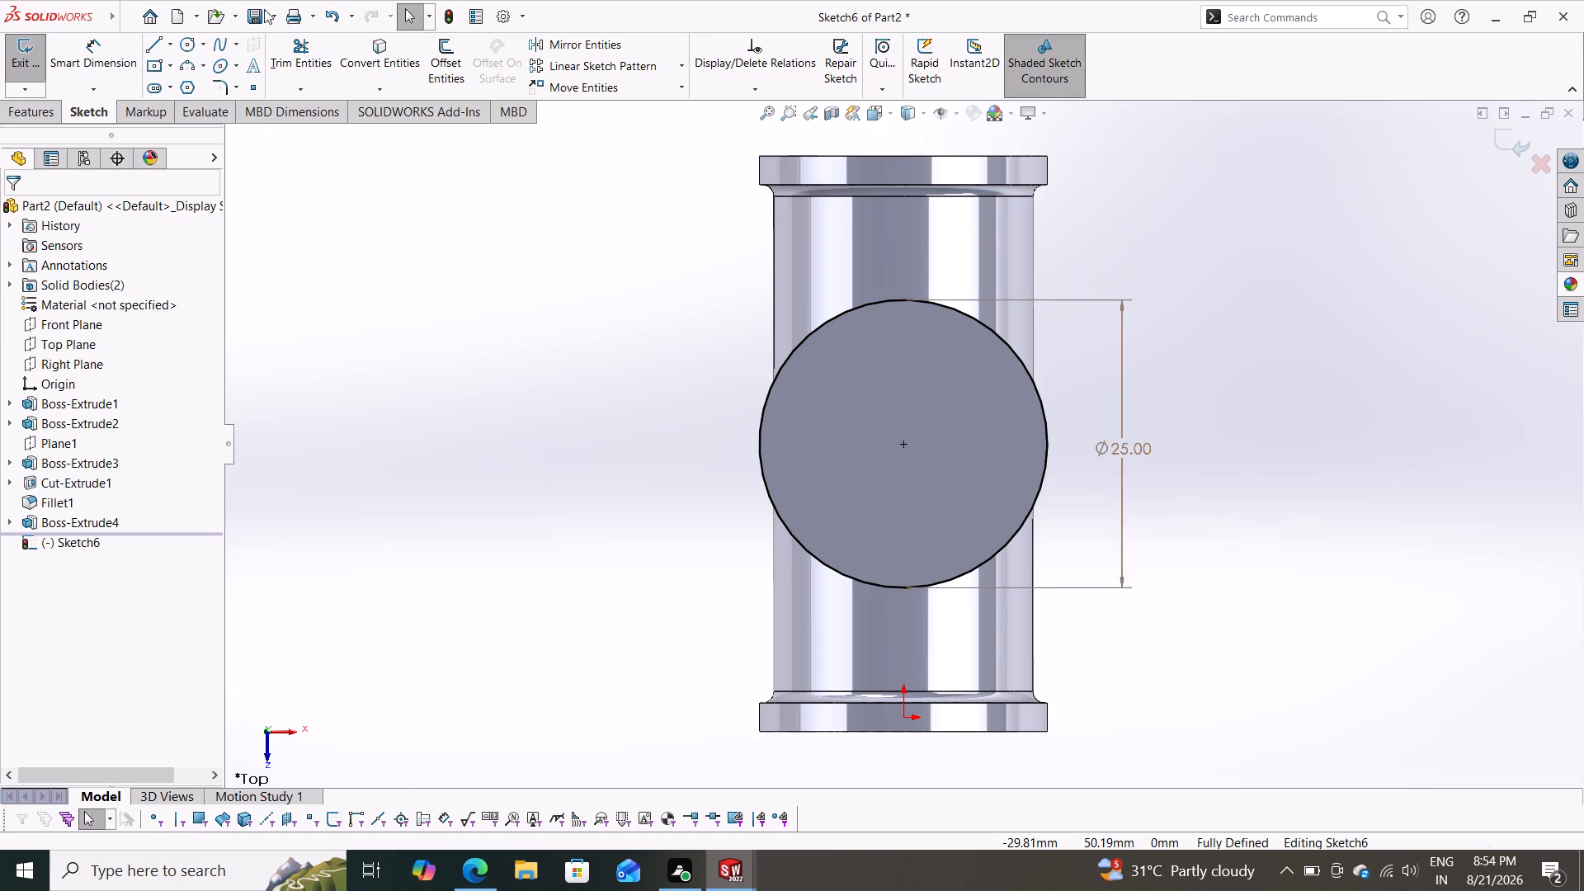
# Sketch a circle concentric with the converted circle and dimension its diameter to 22.5 mm.
pyautogui.click(178, 46)
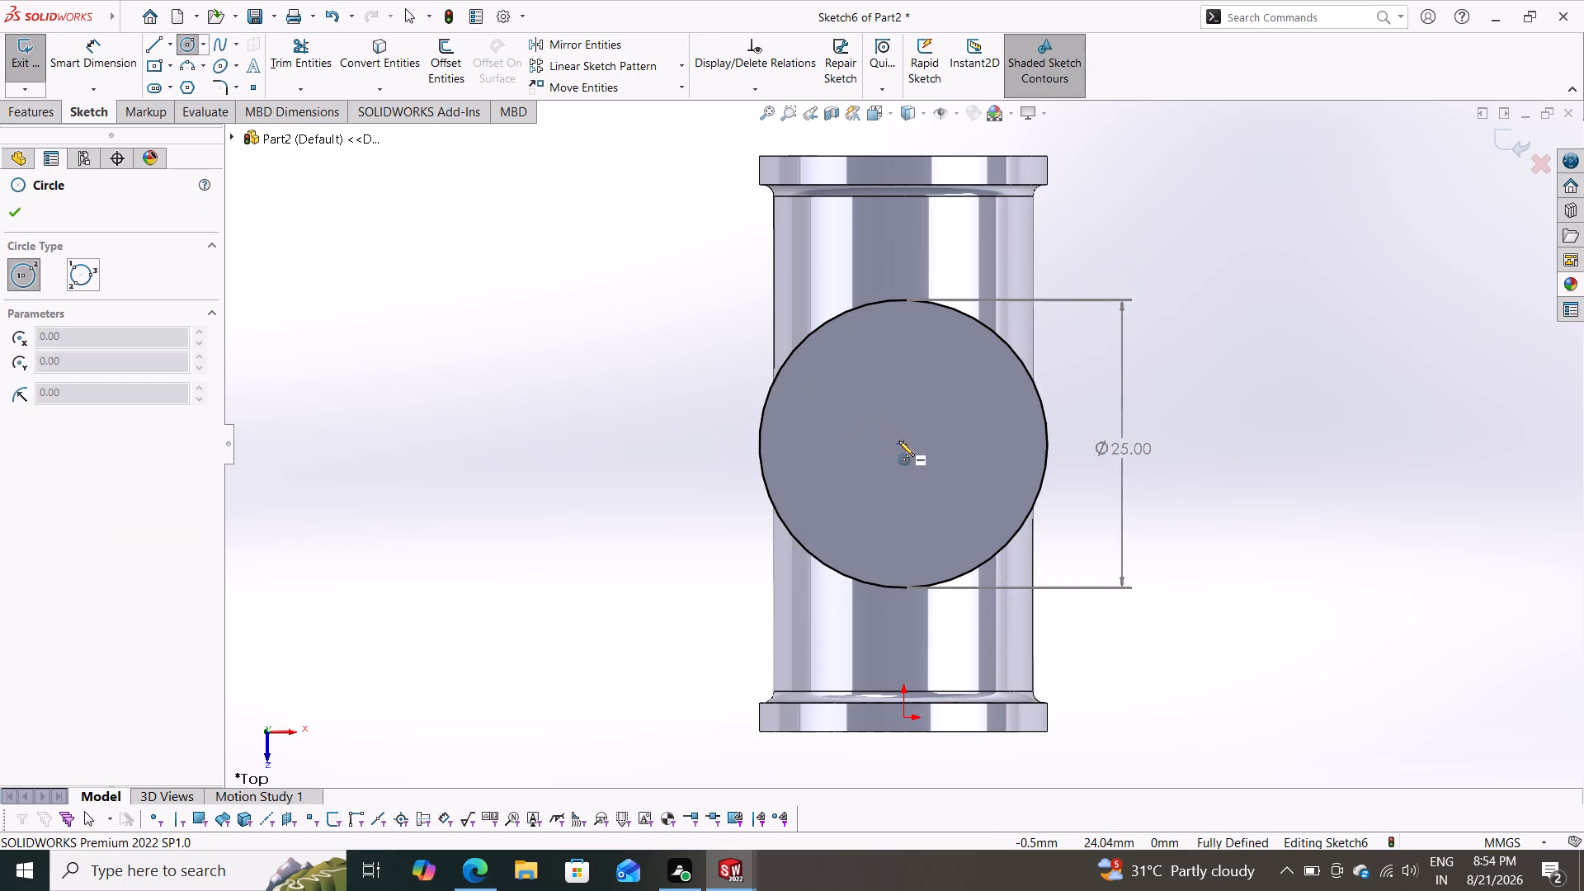
pyautogui.click(903, 446)
pyautogui.click(1244, 417)
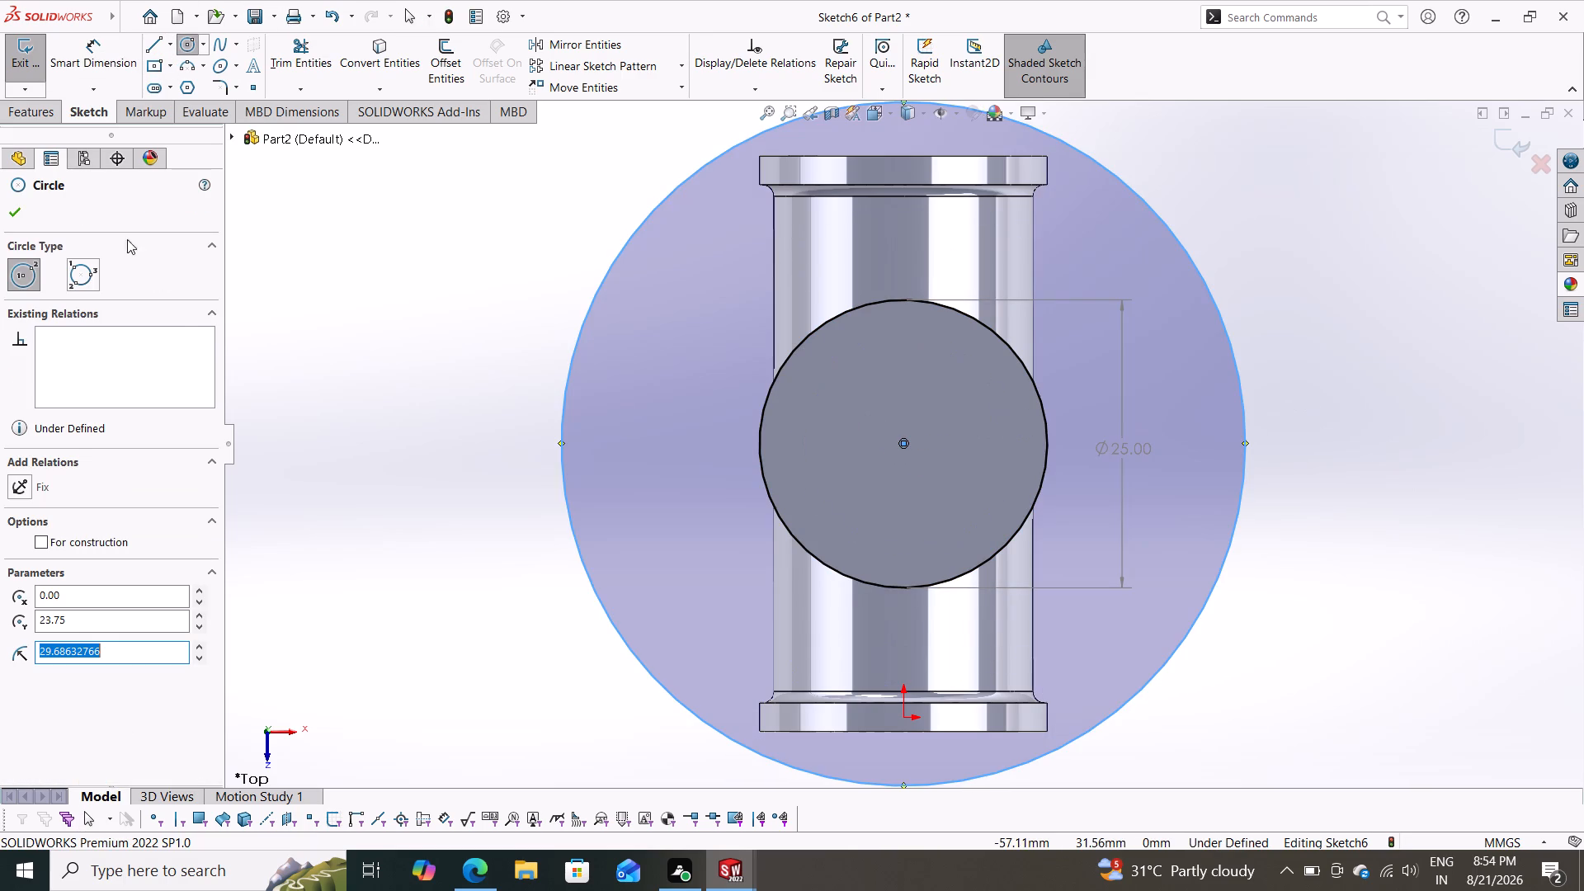
pyautogui.click(102, 30)
pyautogui.click(101, 58)
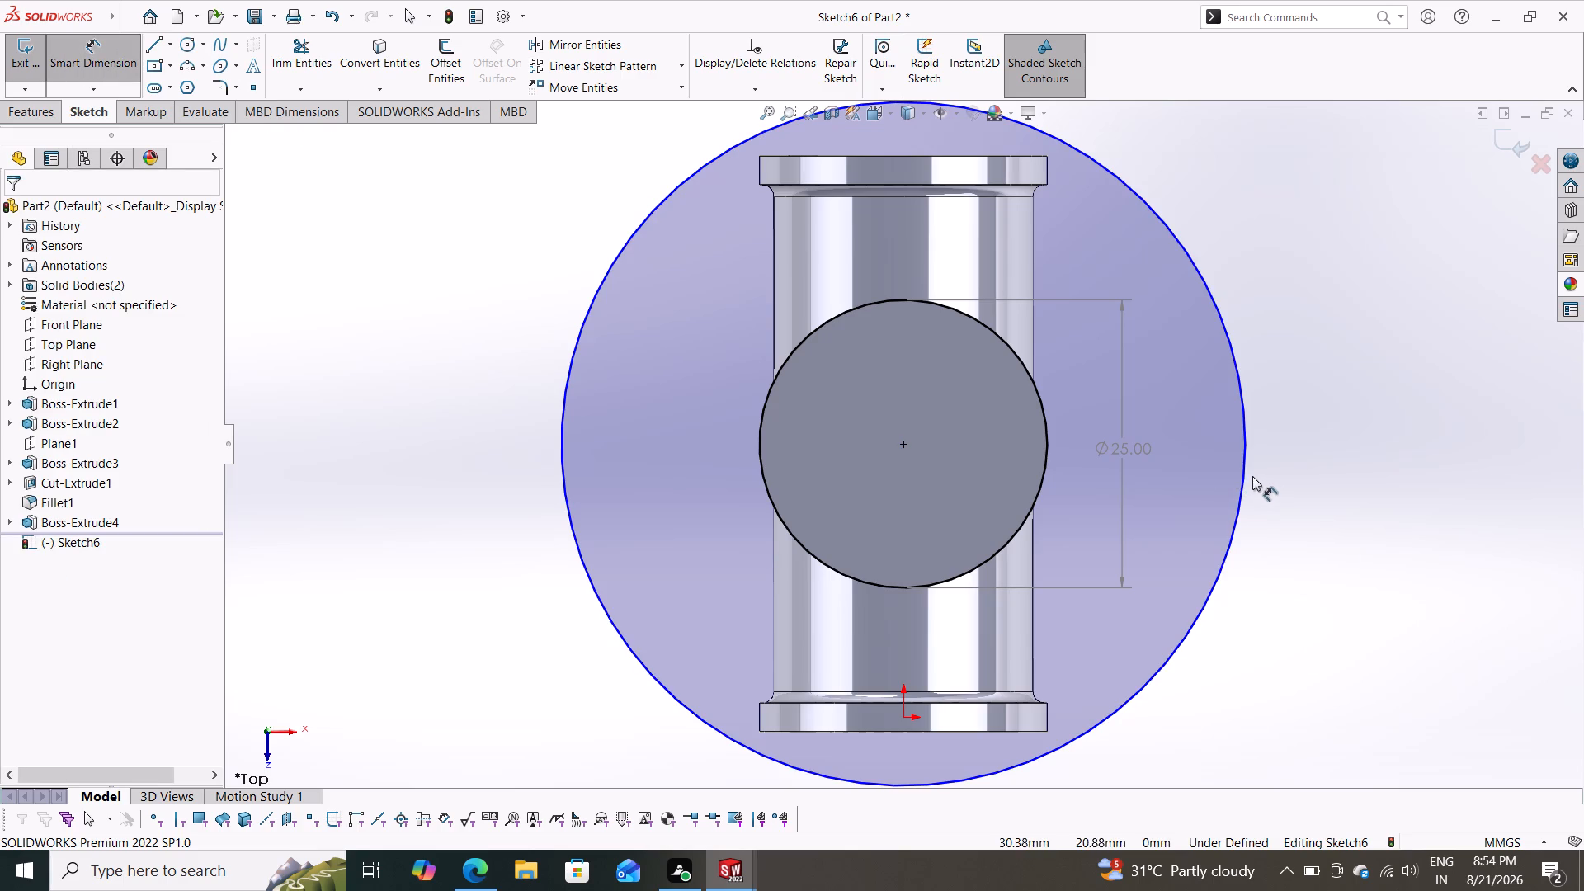
pyautogui.click(1244, 474)
pyautogui.click(1345, 480)
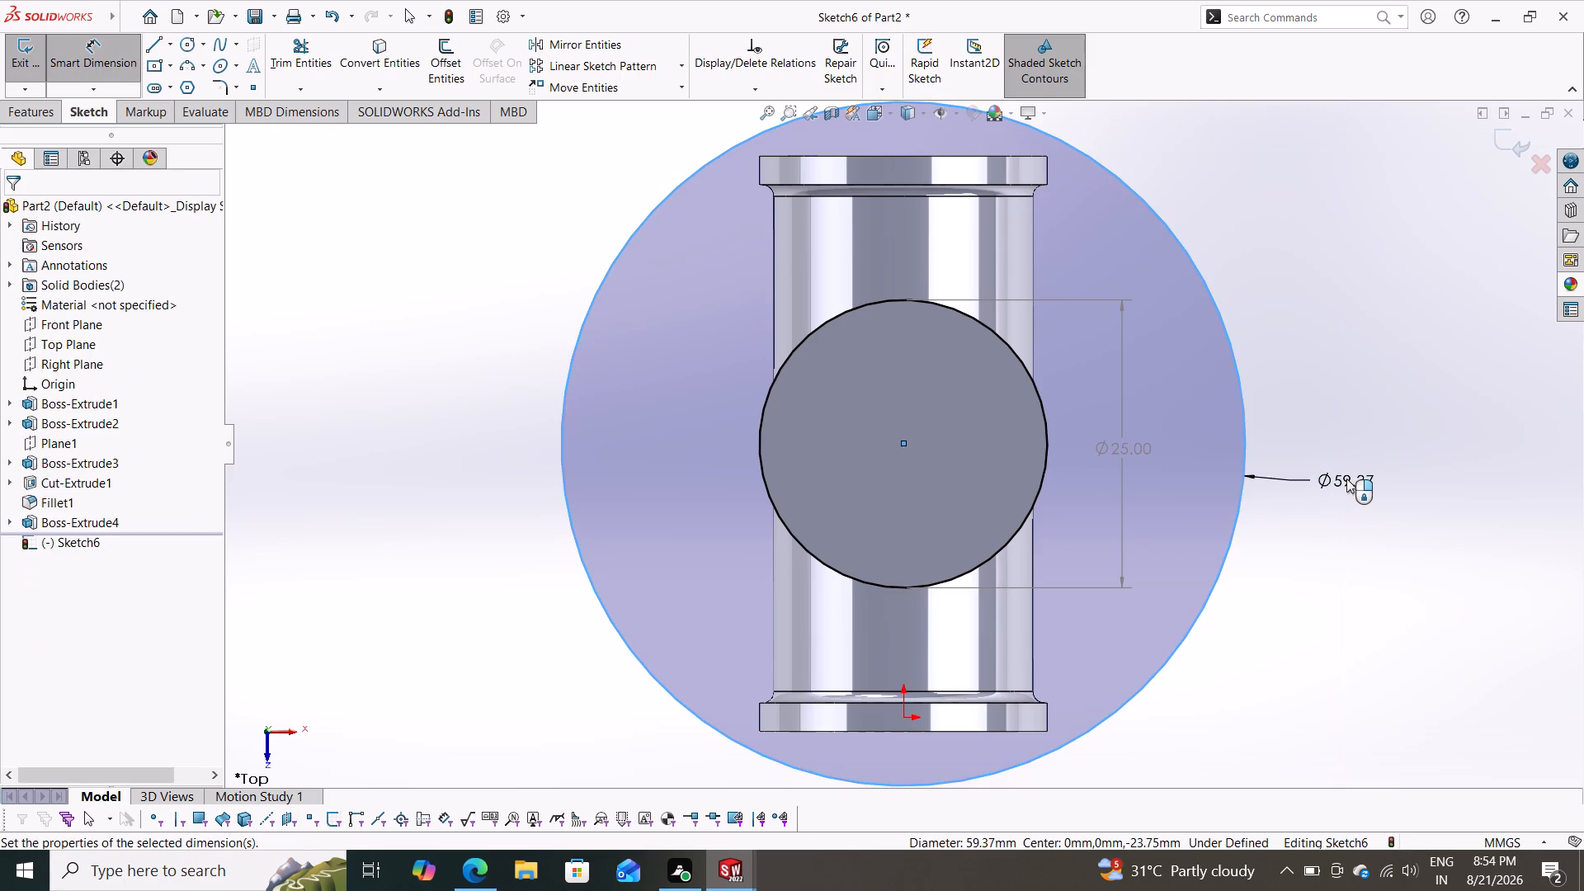
pyautogui.write('22.')
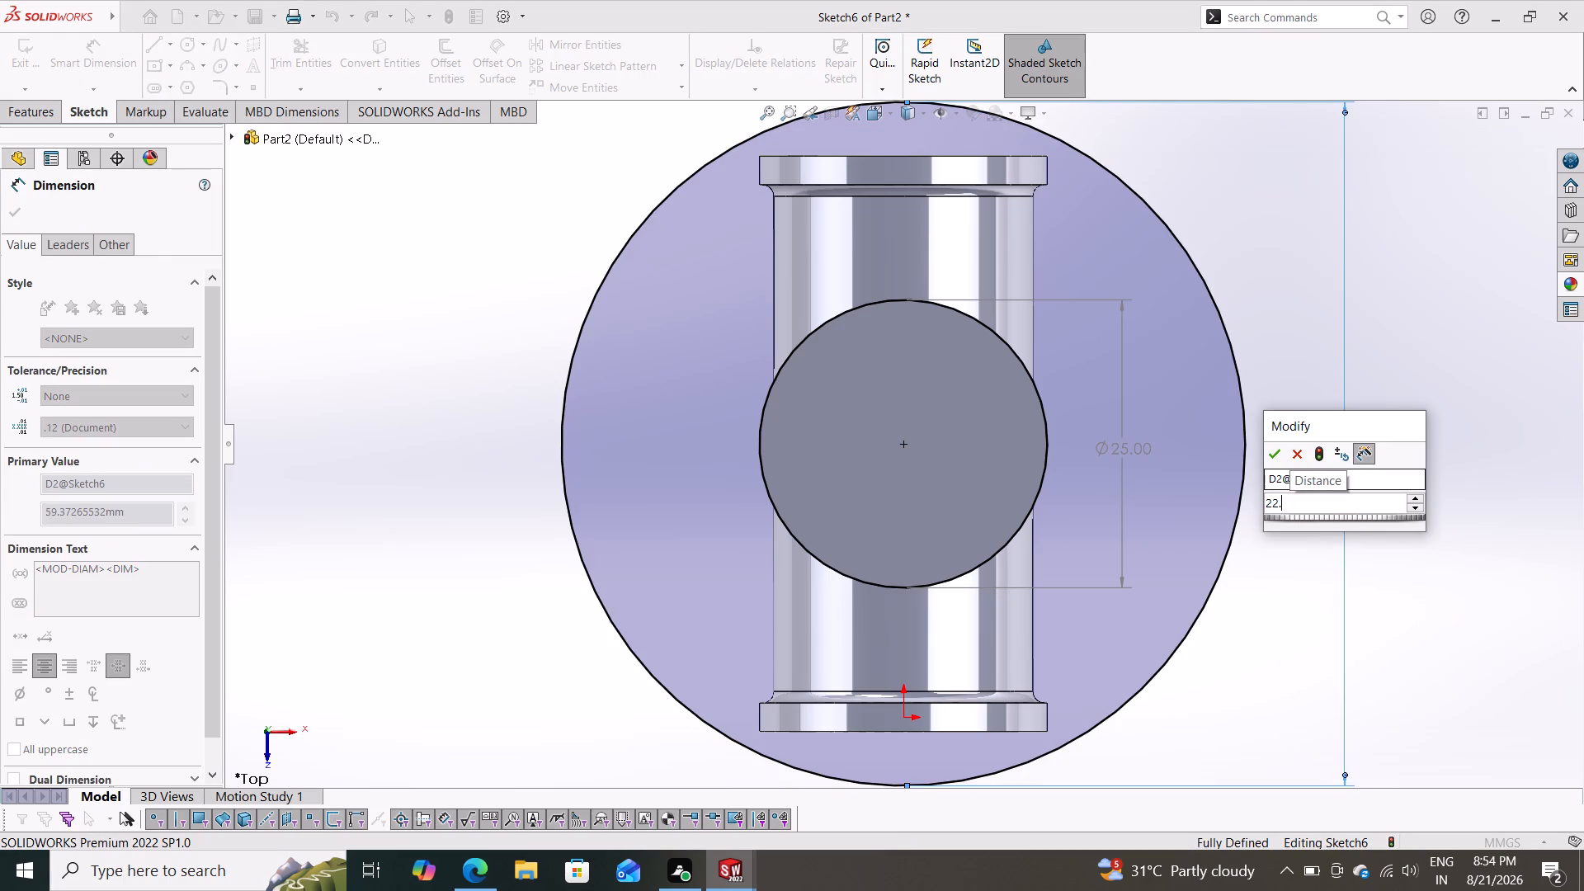
pyautogui.press('5')
pyautogui.press('Return')
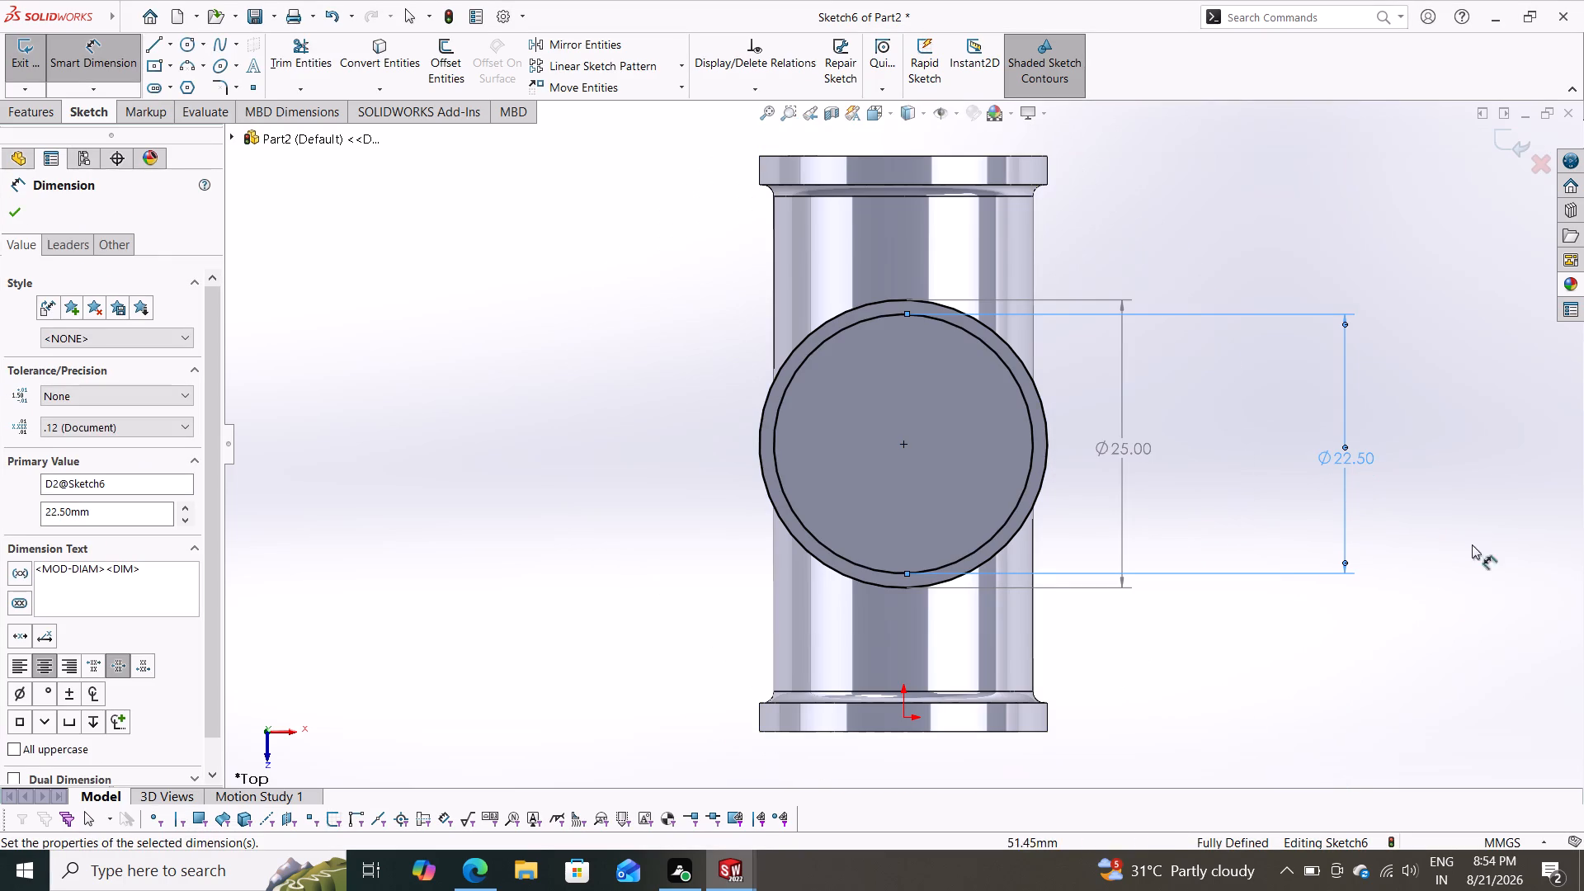
# Delete the outer 25 mm converted circle from the sketch along with its associated dimension.
pyautogui.moveTo(1209, 680); pyautogui.dragTo(1091, 554, button='middle')
pyautogui.scroll(-1, 1091, 549)
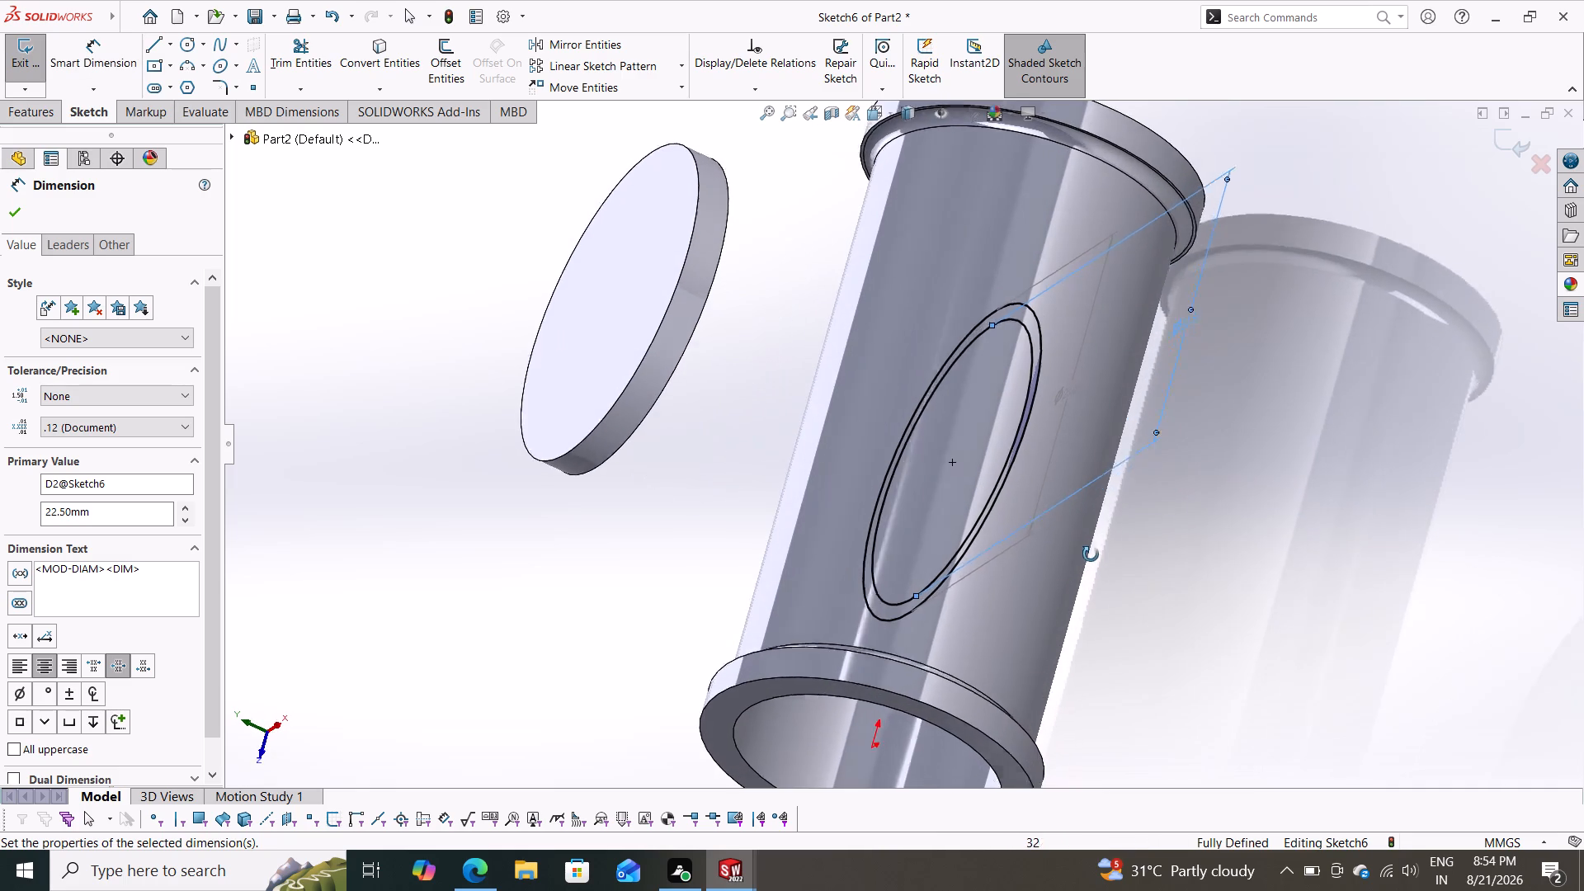
pyautogui.moveTo(1091, 554); pyautogui.dragTo(1091, 566, button='middle')
pyautogui.moveTo(1152, 593); pyautogui.dragTo(1193, 620, button='middle')
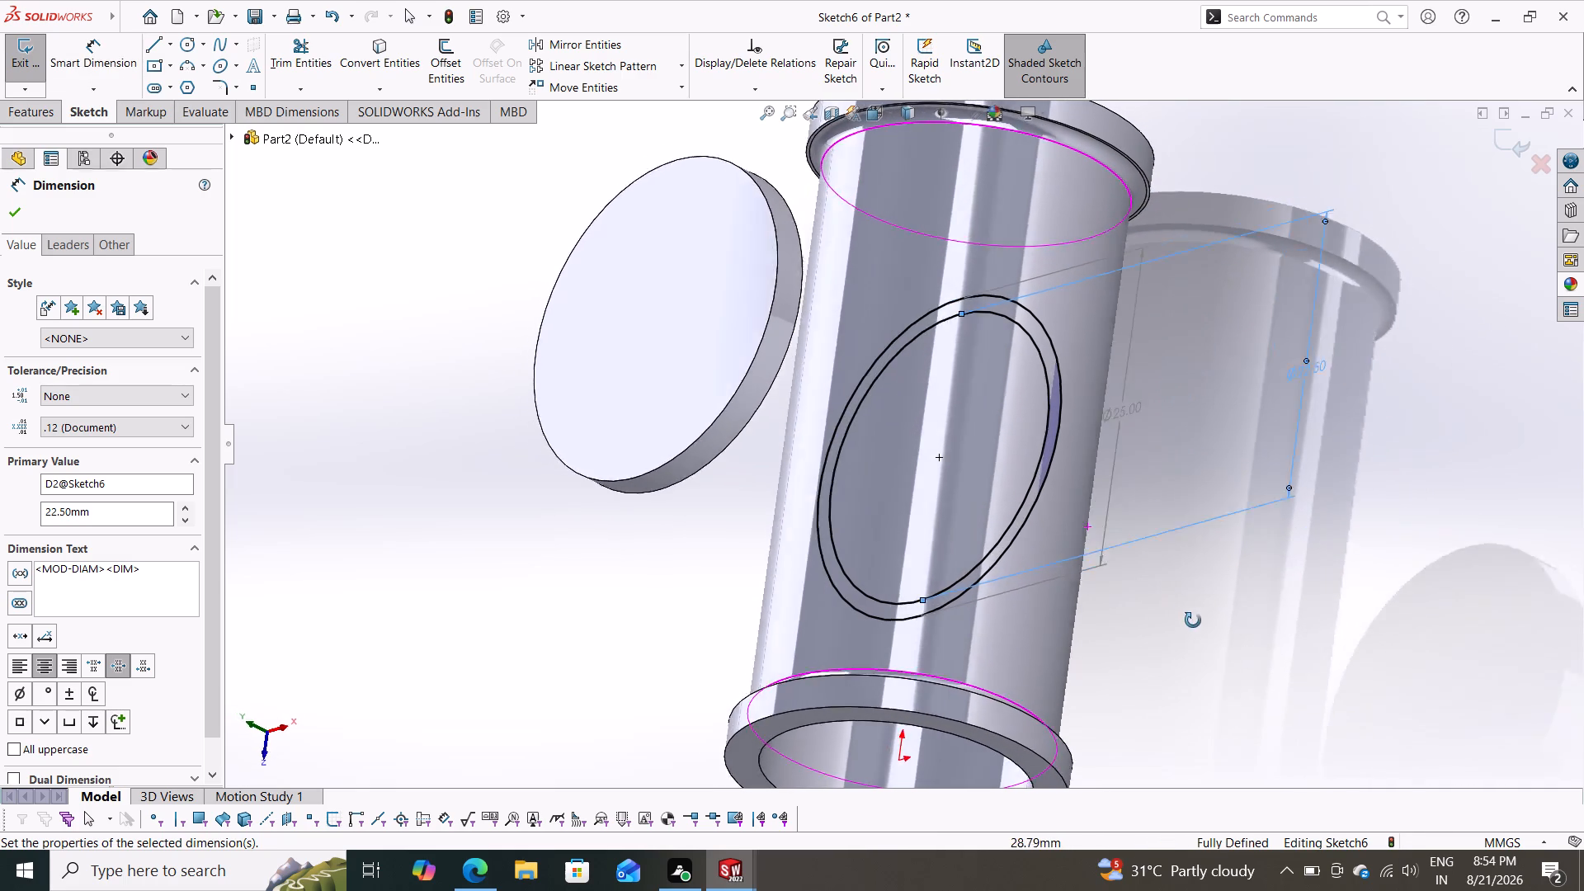
pyautogui.moveTo(1193, 620); pyautogui.dragTo(1195, 623, button='middle')
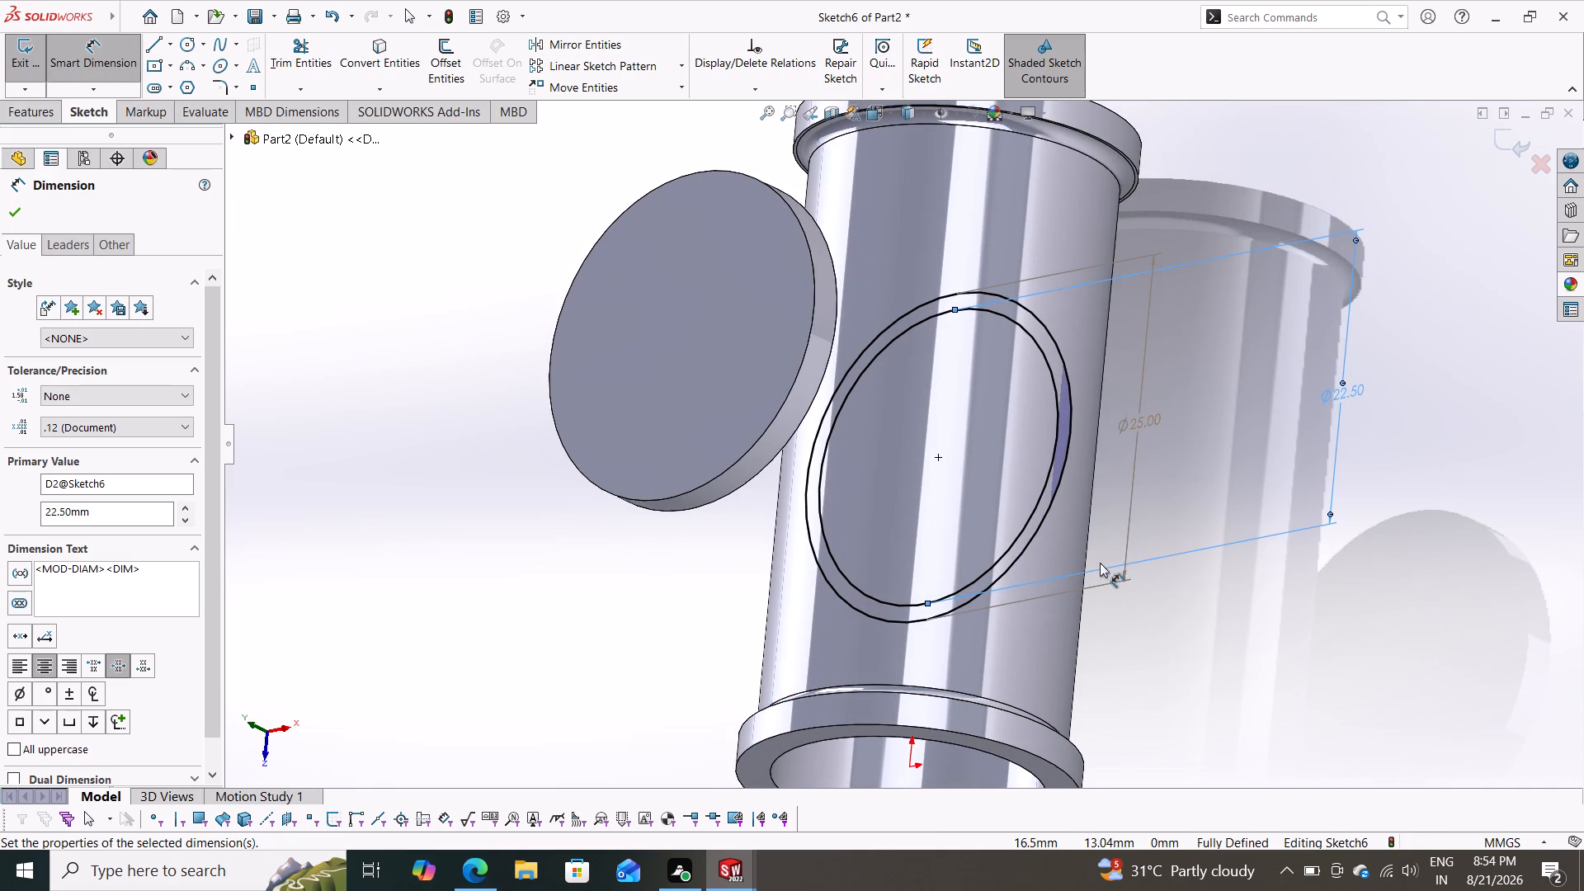
pyautogui.press('Escape')
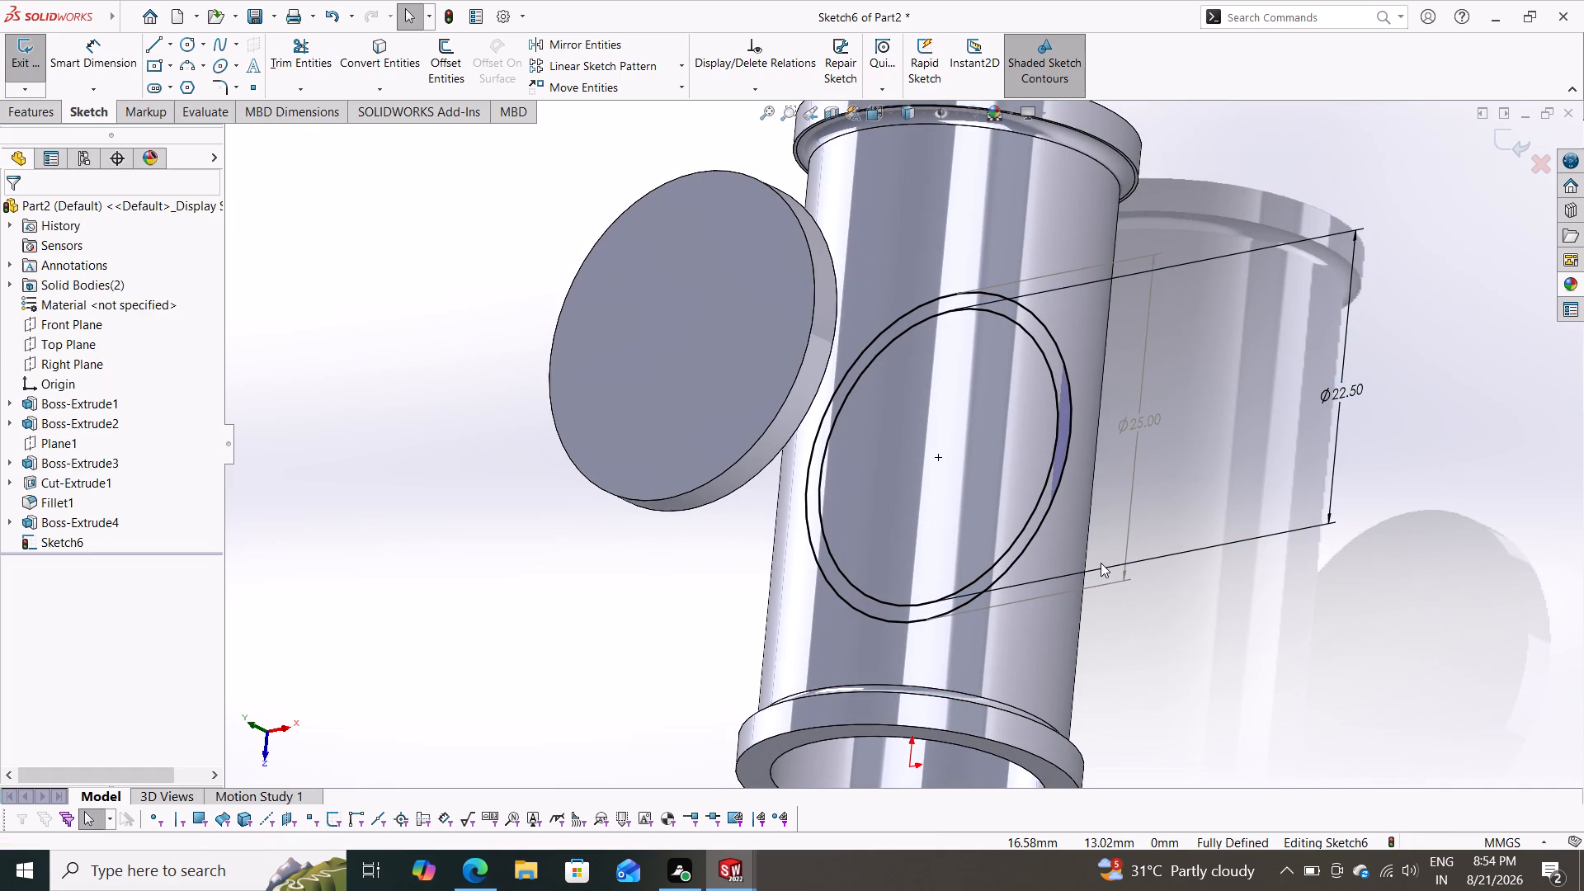
pyautogui.click(1072, 403)
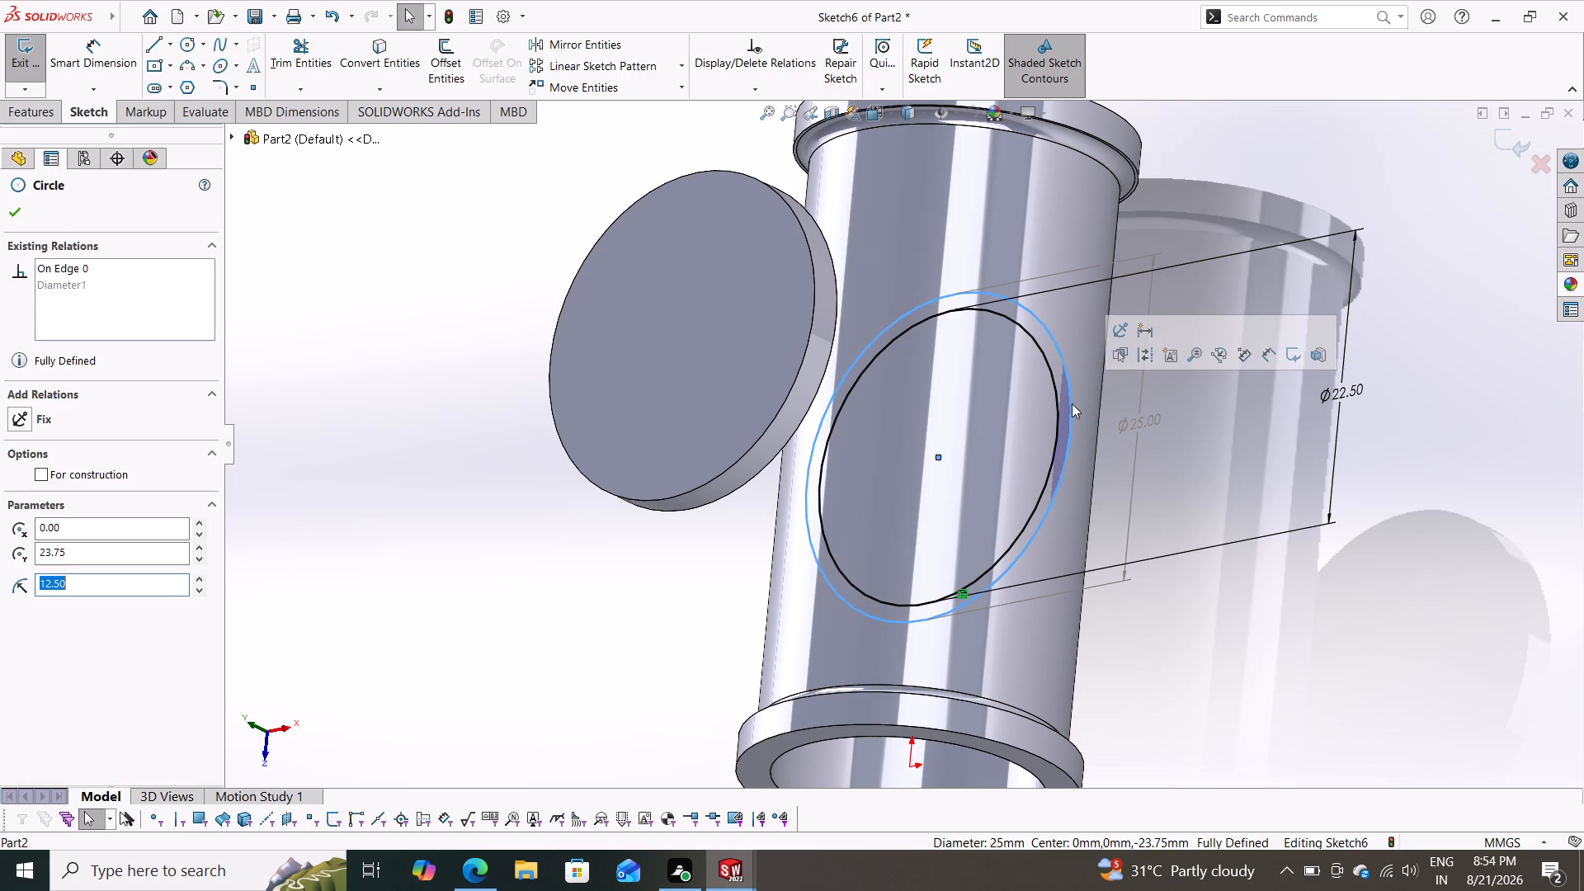
pyautogui.press('Delete')
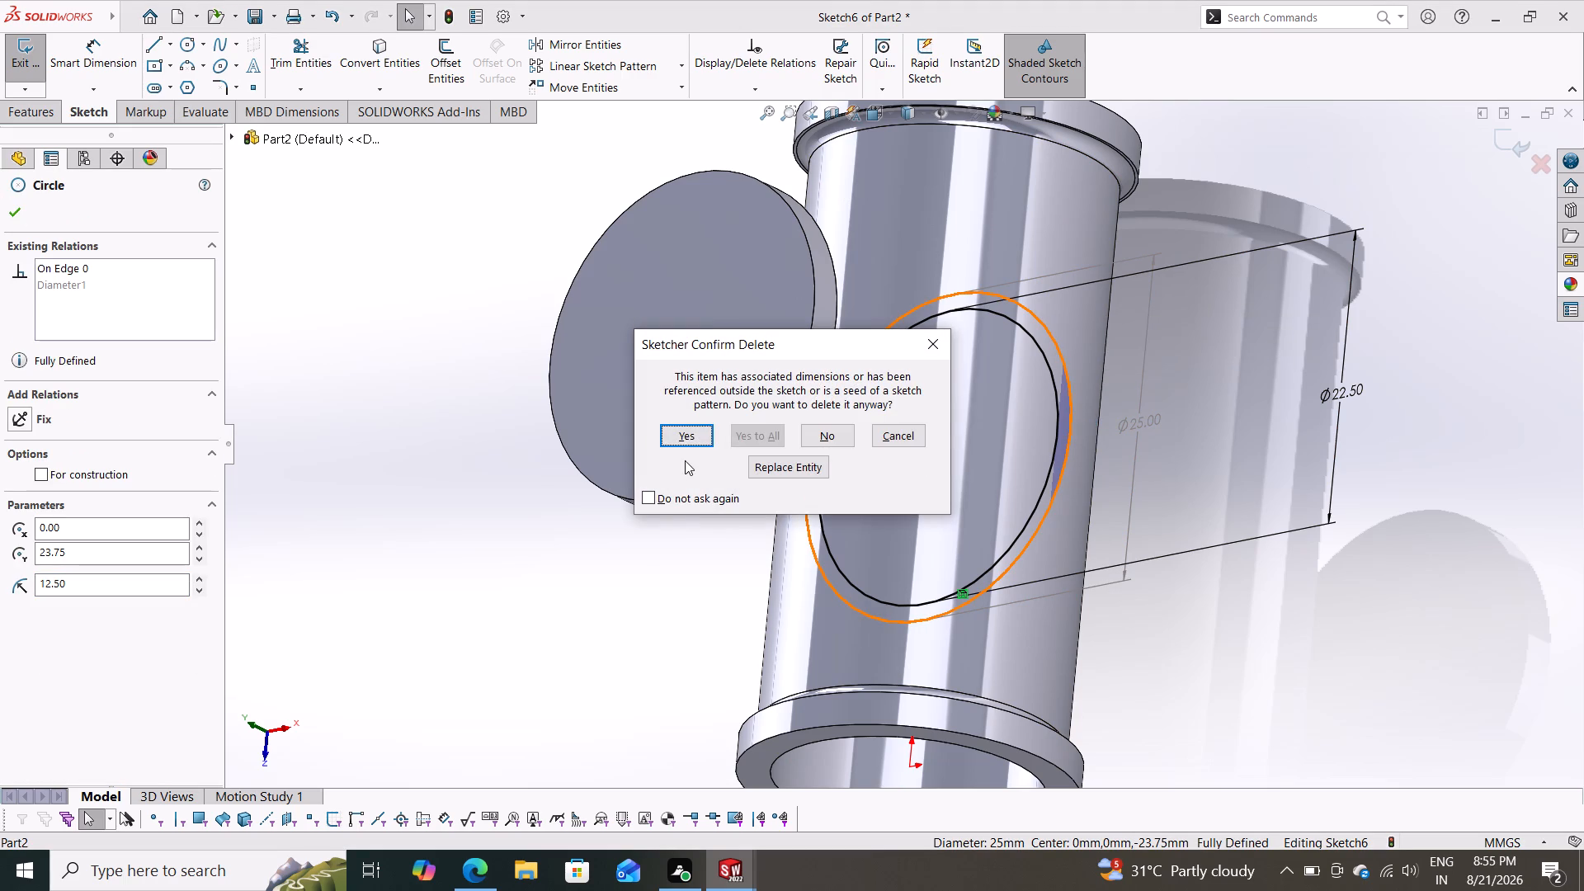
pyautogui.click(693, 433)
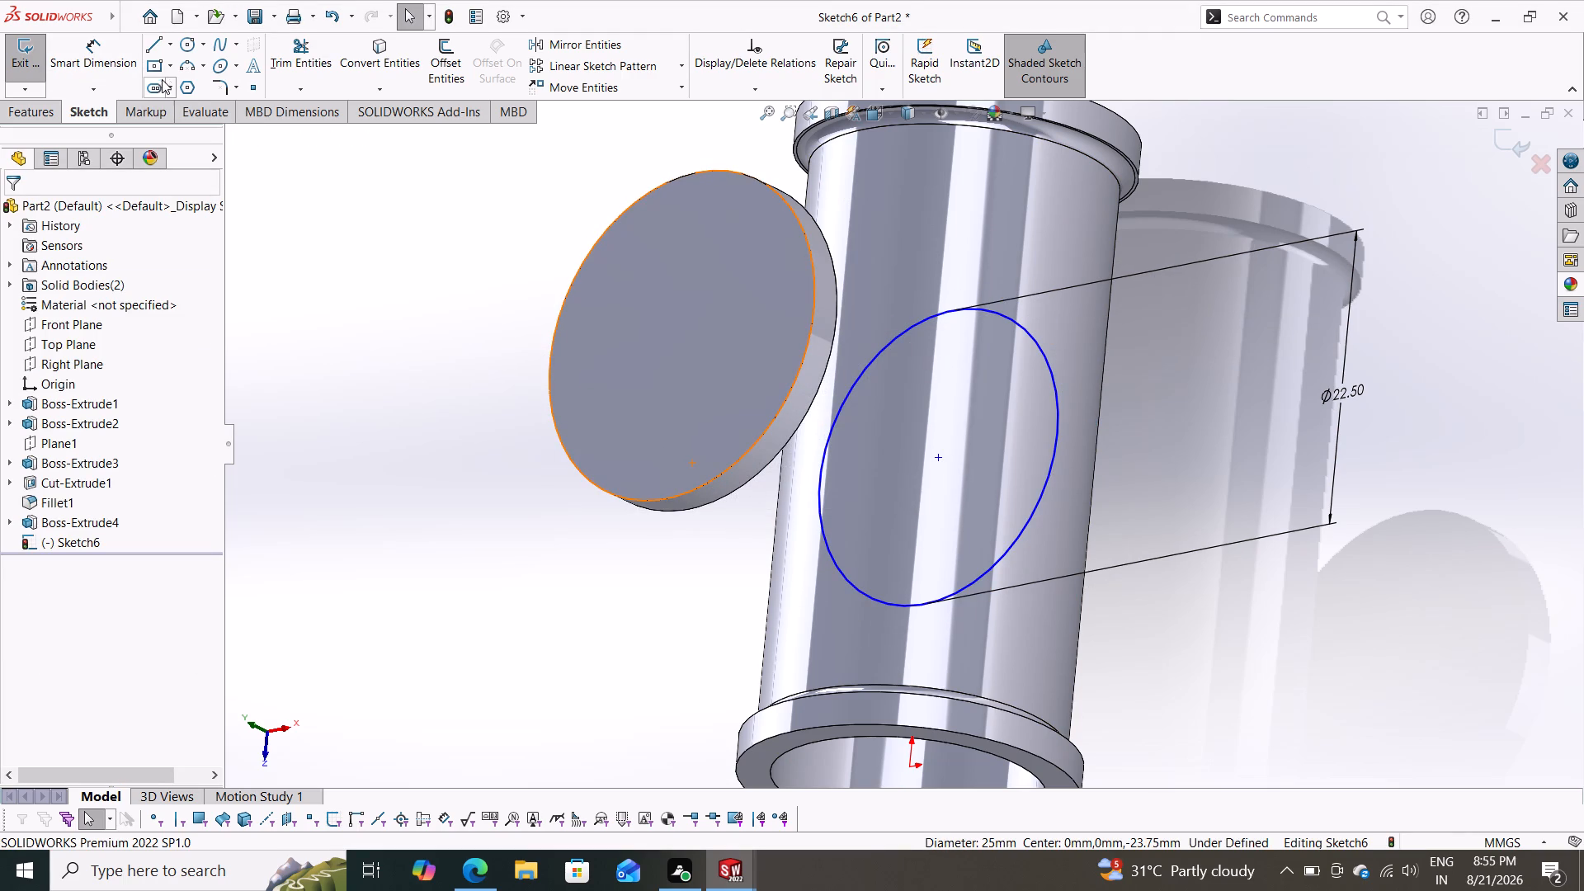
# Start a boss extrusion of the 22.5 mm circle, starting from an offset of 11.25 mm.
pyautogui.click(40, 111)
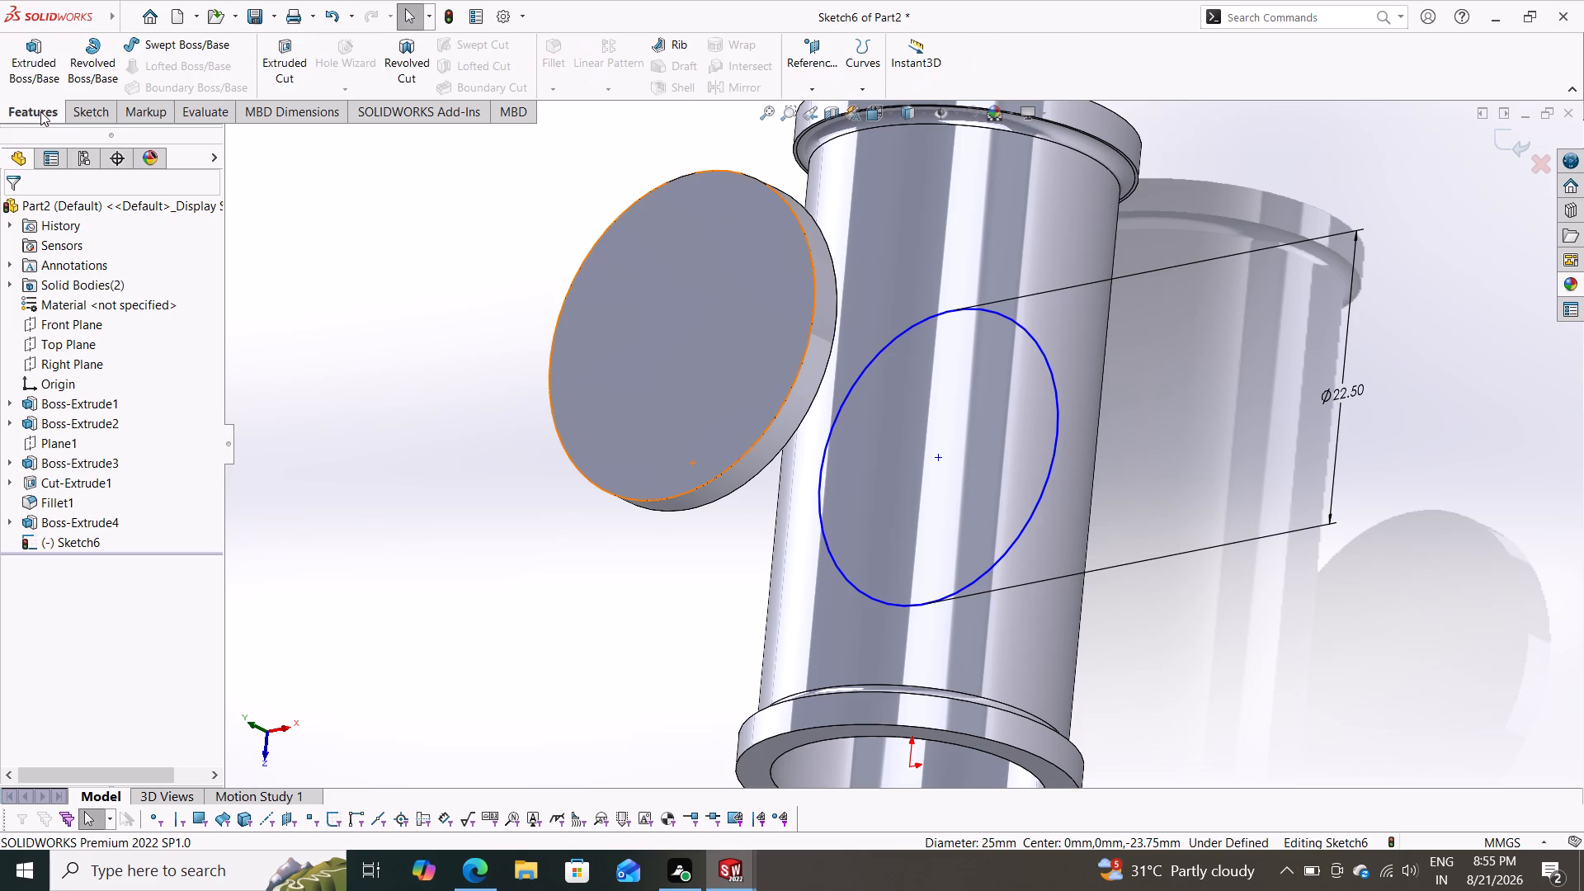
pyautogui.click(43, 69)
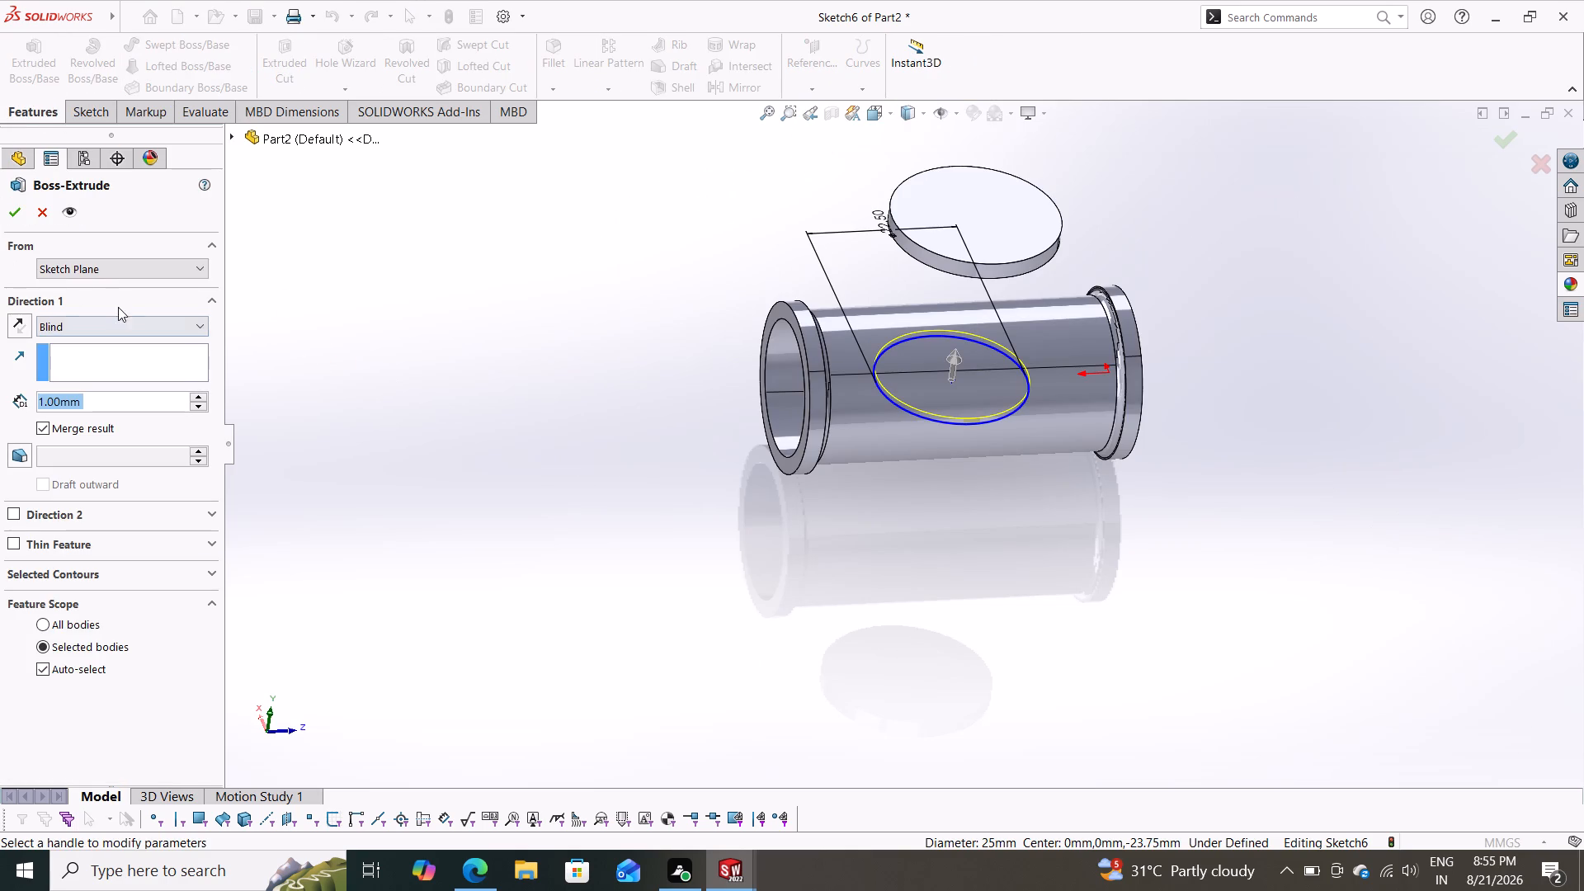
pyautogui.click(80, 270)
pyautogui.click(89, 337)
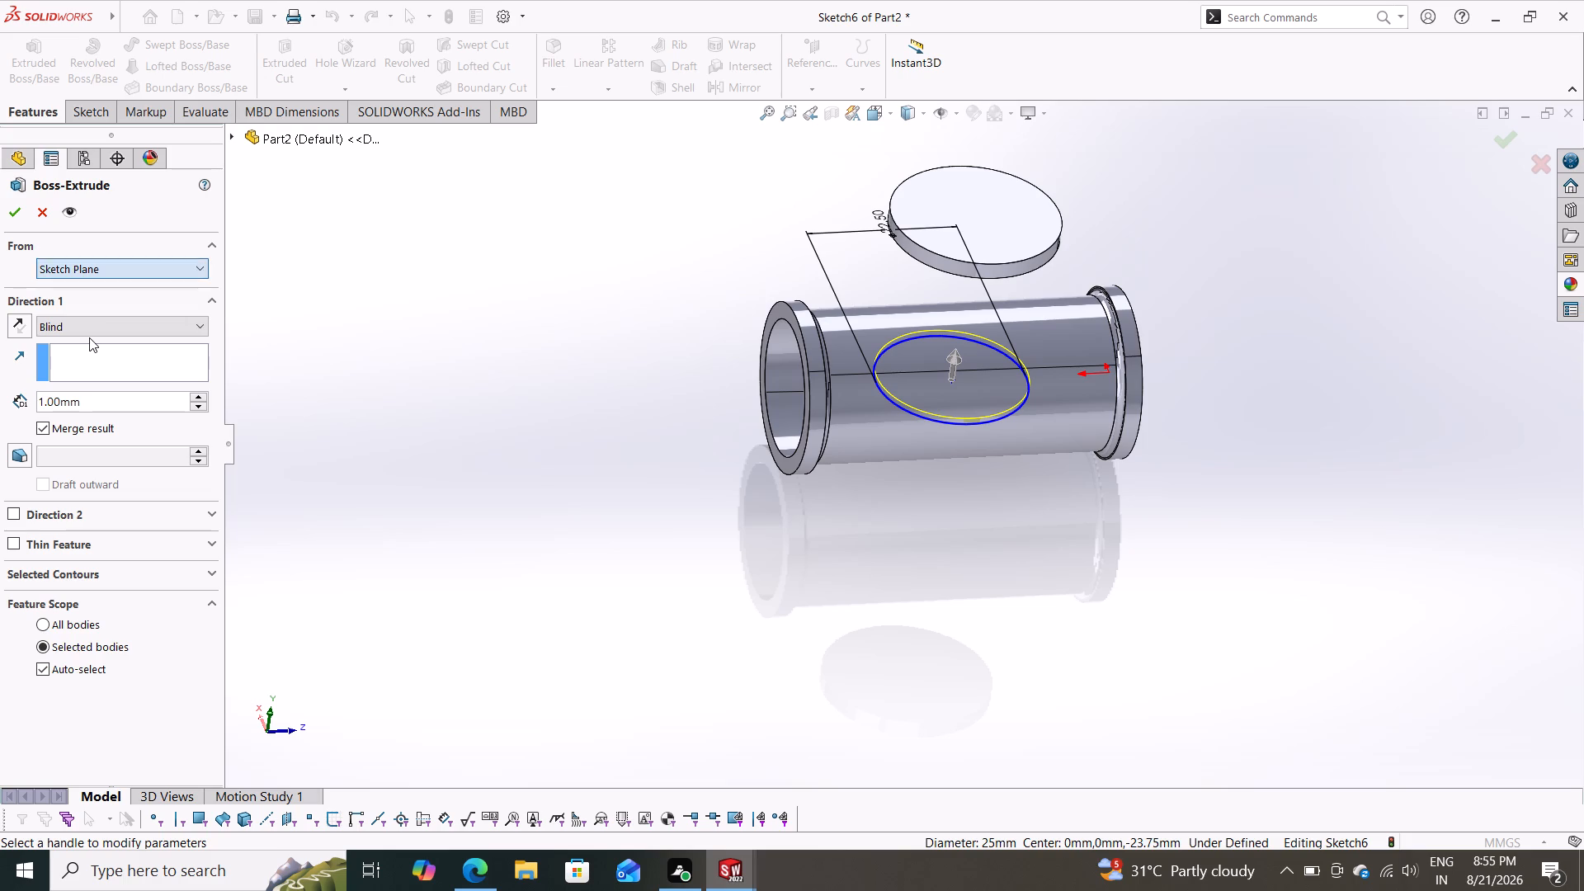
pyautogui.click(112, 277)
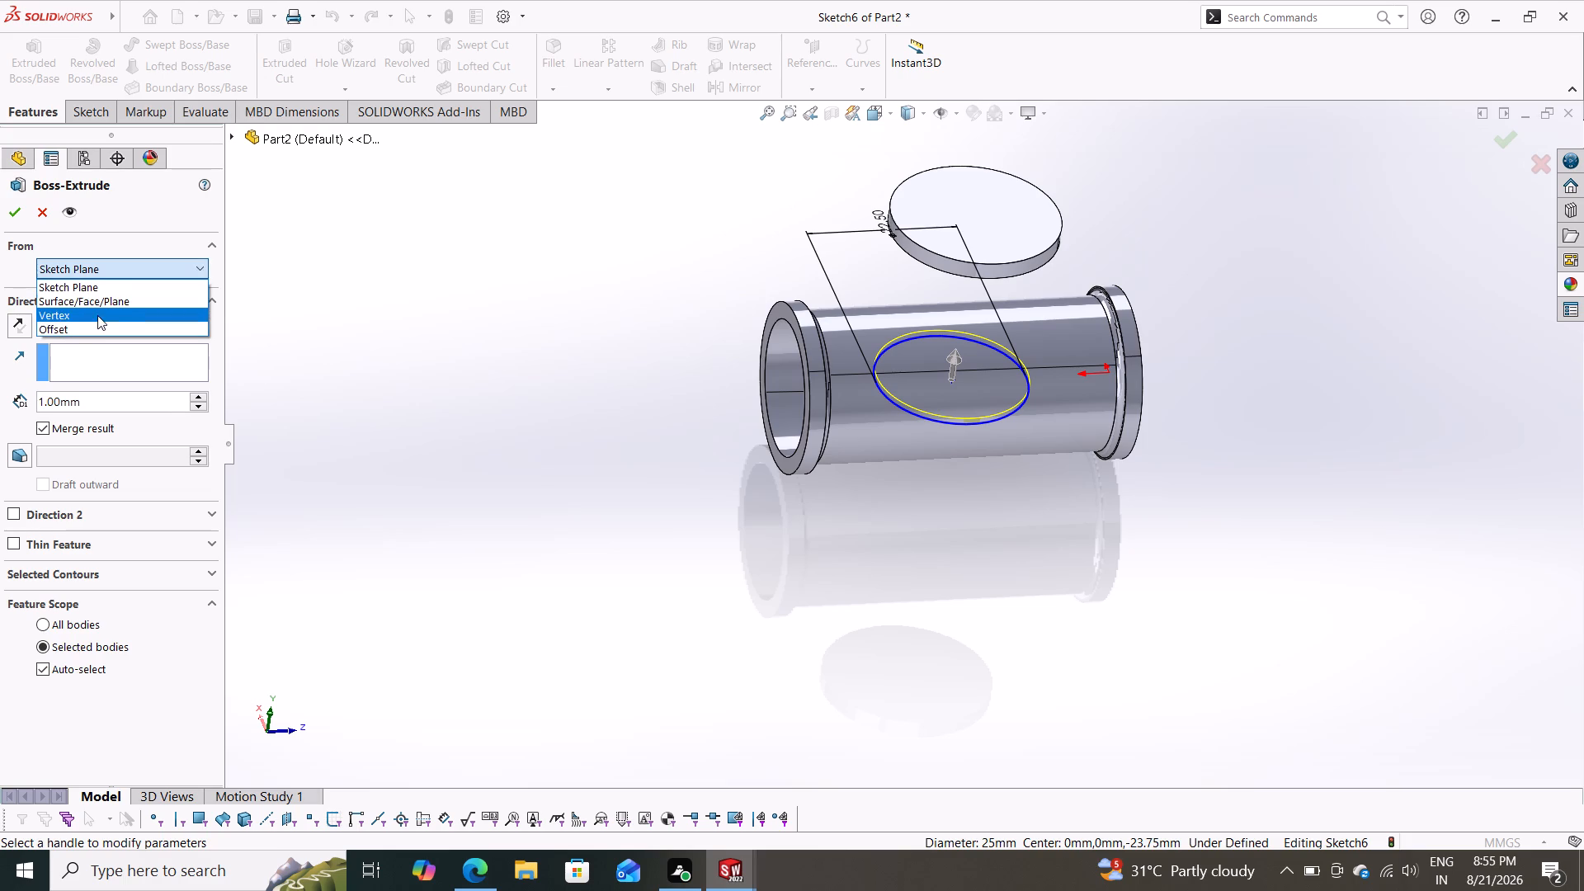
pyautogui.click(92, 329)
pyautogui.moveTo(104, 299); pyautogui.dragTo(13, 299)
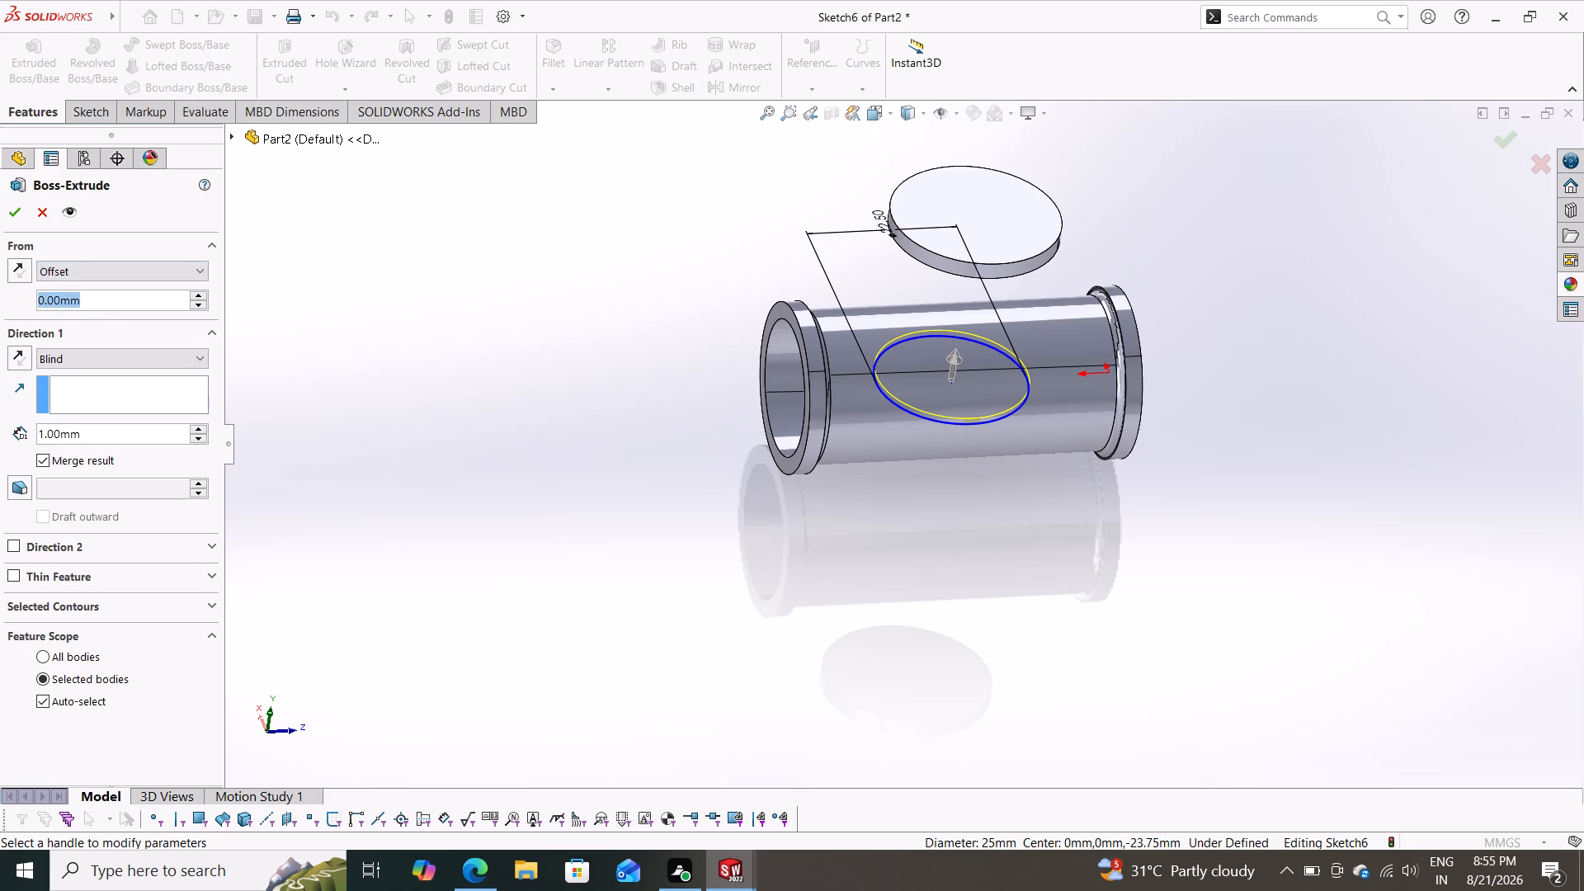
pyautogui.moveTo(13, 299); pyautogui.dragTo(1, 296)
pyautogui.write('11.25')
pyautogui.press('Return')
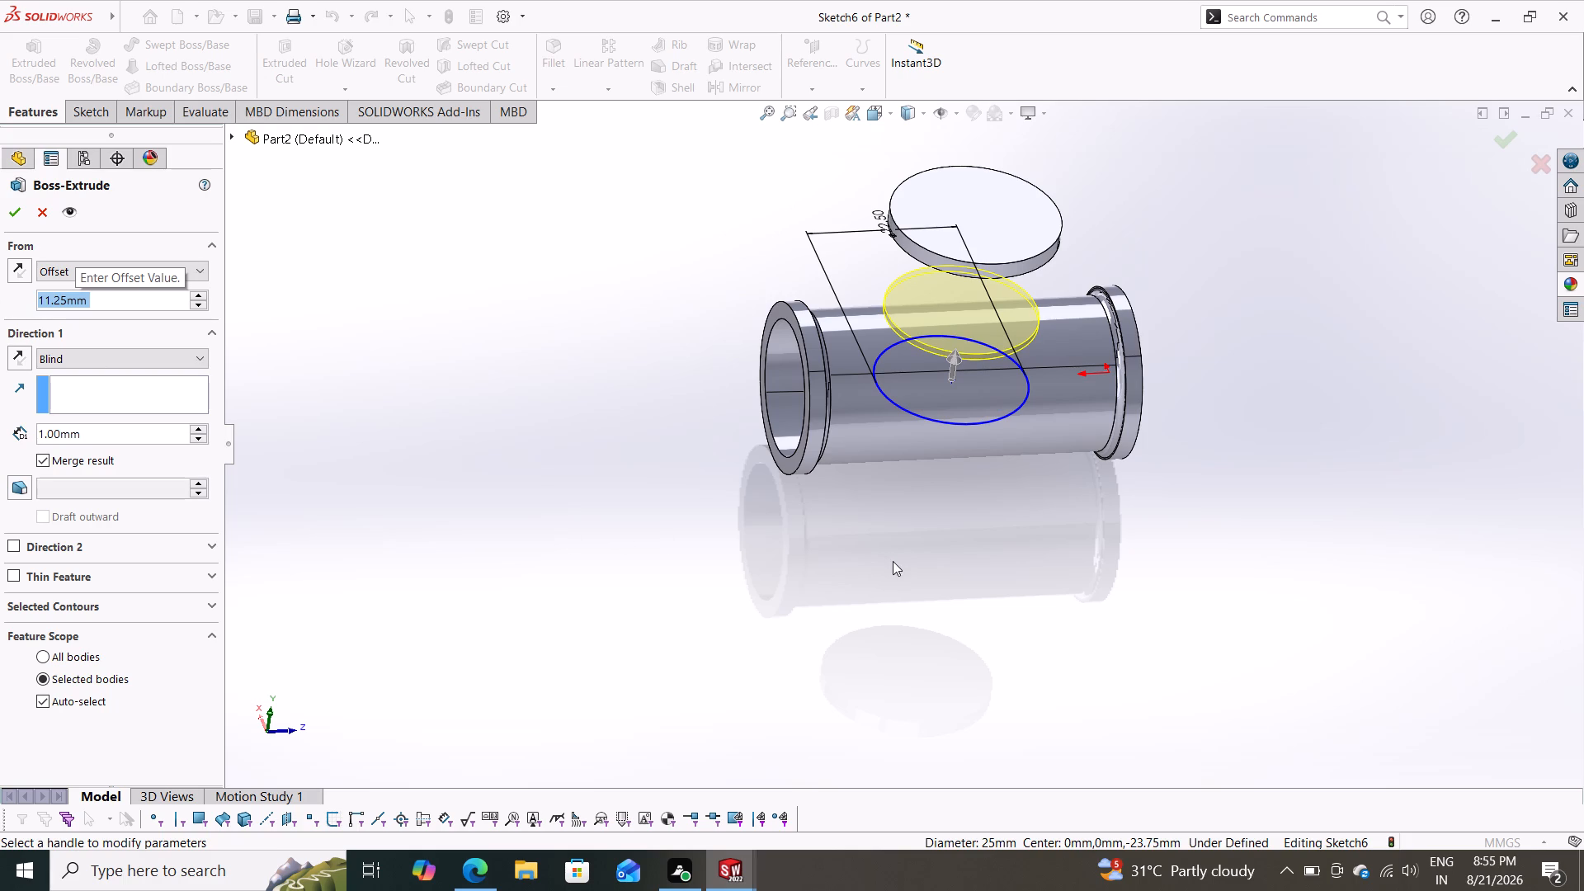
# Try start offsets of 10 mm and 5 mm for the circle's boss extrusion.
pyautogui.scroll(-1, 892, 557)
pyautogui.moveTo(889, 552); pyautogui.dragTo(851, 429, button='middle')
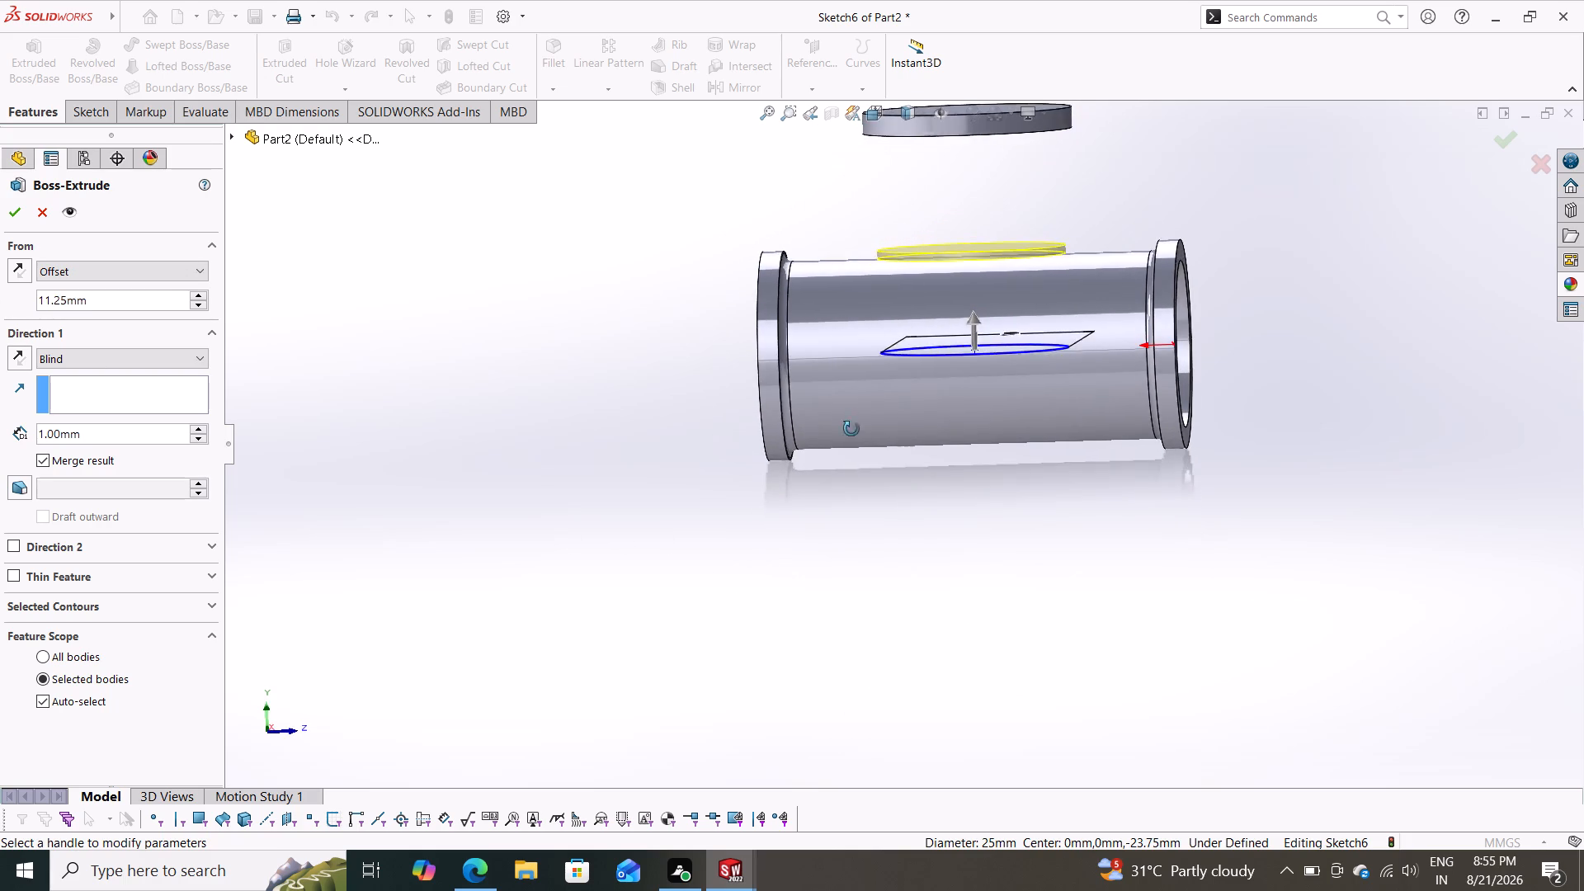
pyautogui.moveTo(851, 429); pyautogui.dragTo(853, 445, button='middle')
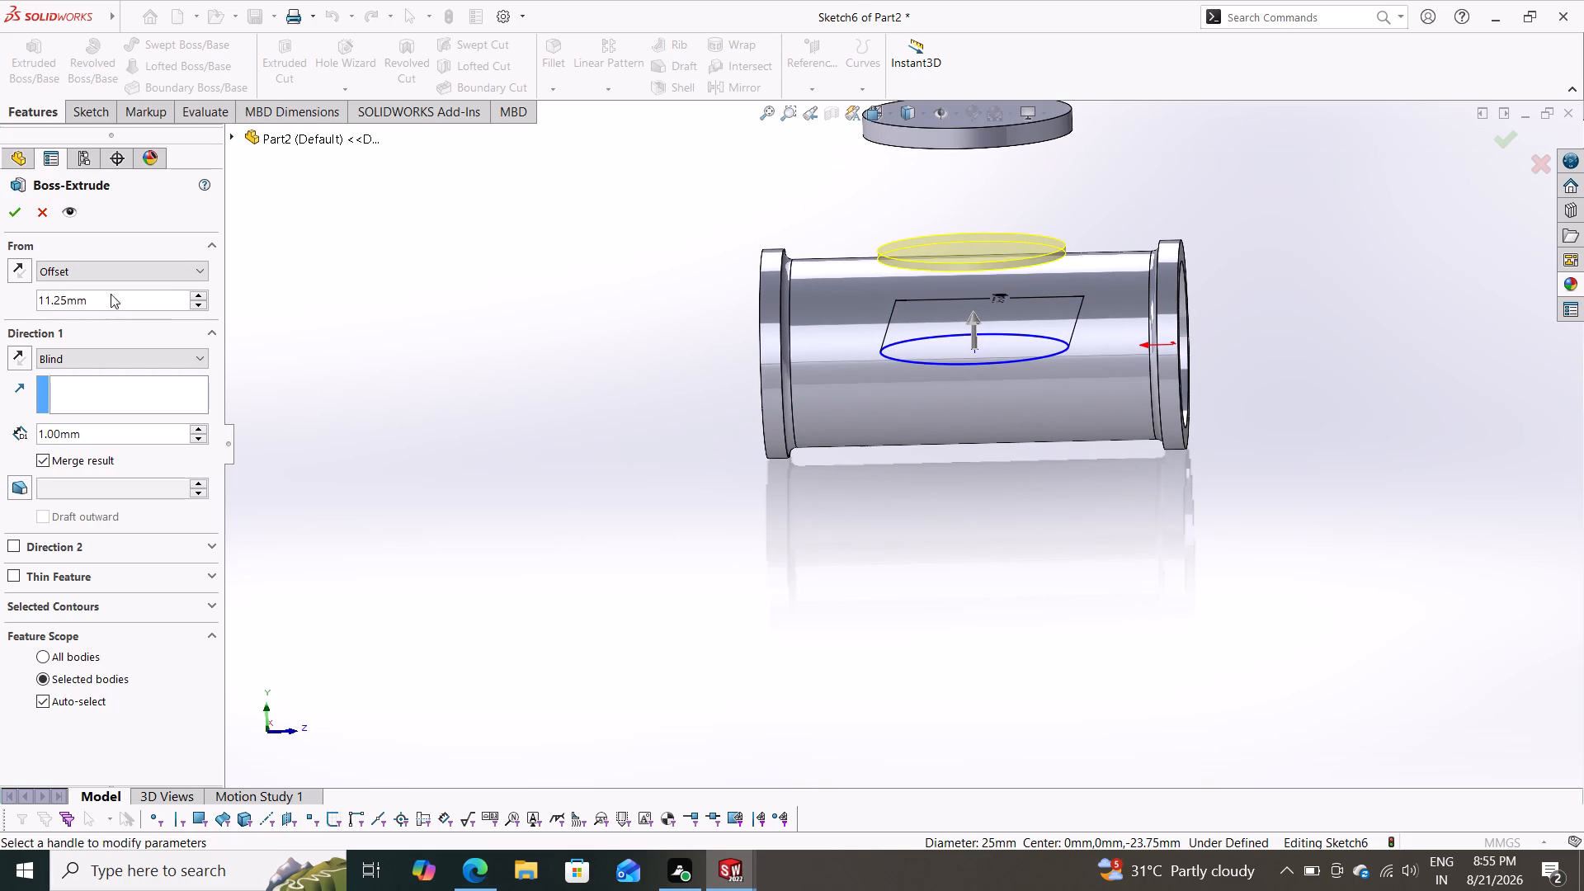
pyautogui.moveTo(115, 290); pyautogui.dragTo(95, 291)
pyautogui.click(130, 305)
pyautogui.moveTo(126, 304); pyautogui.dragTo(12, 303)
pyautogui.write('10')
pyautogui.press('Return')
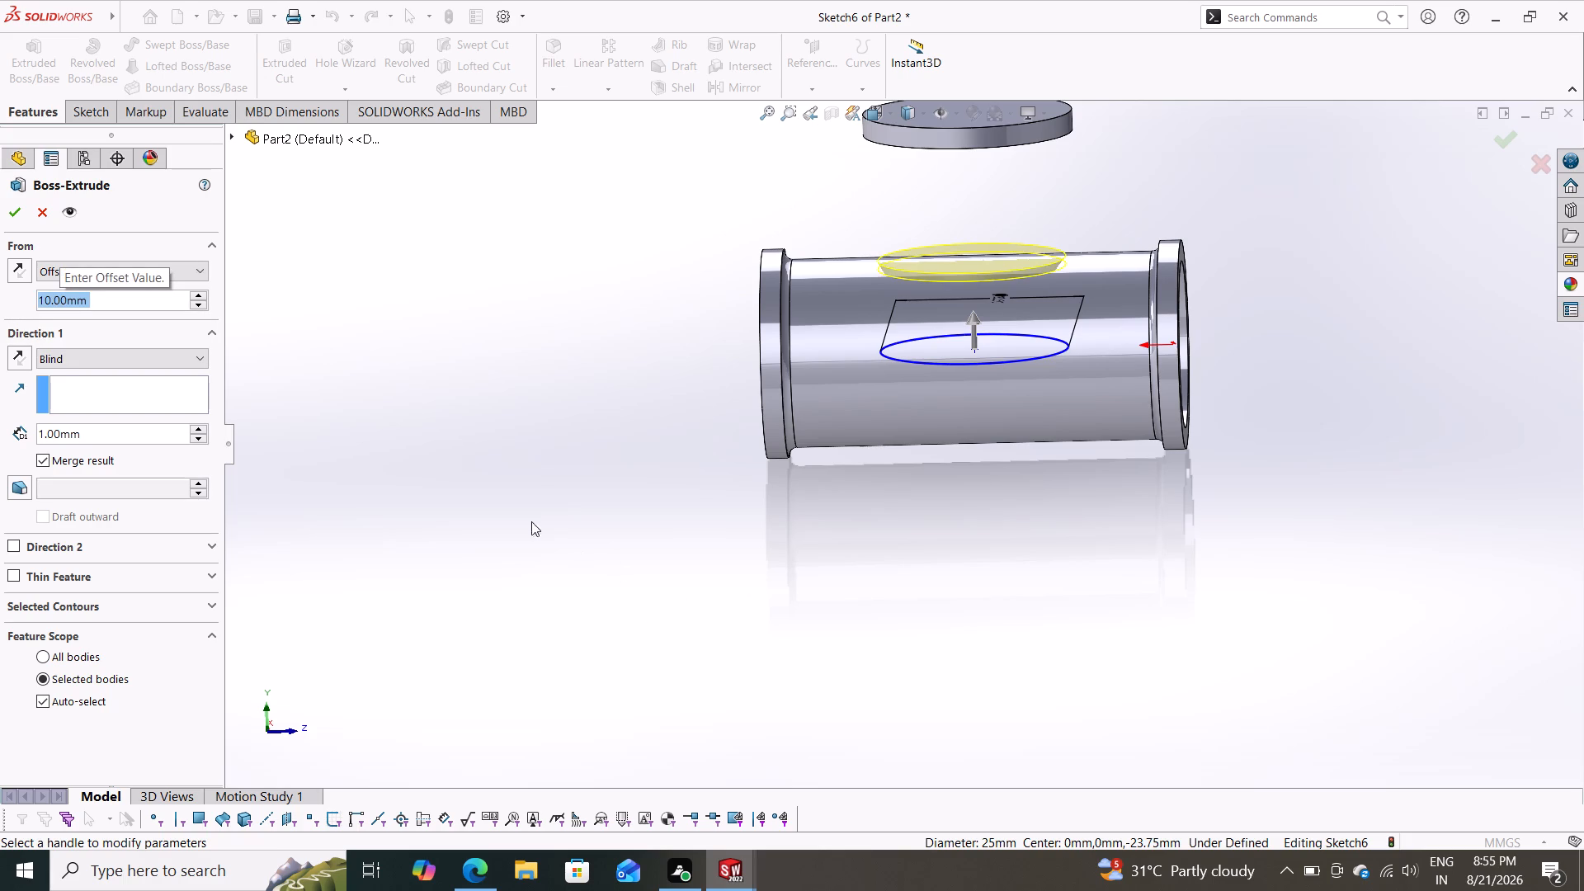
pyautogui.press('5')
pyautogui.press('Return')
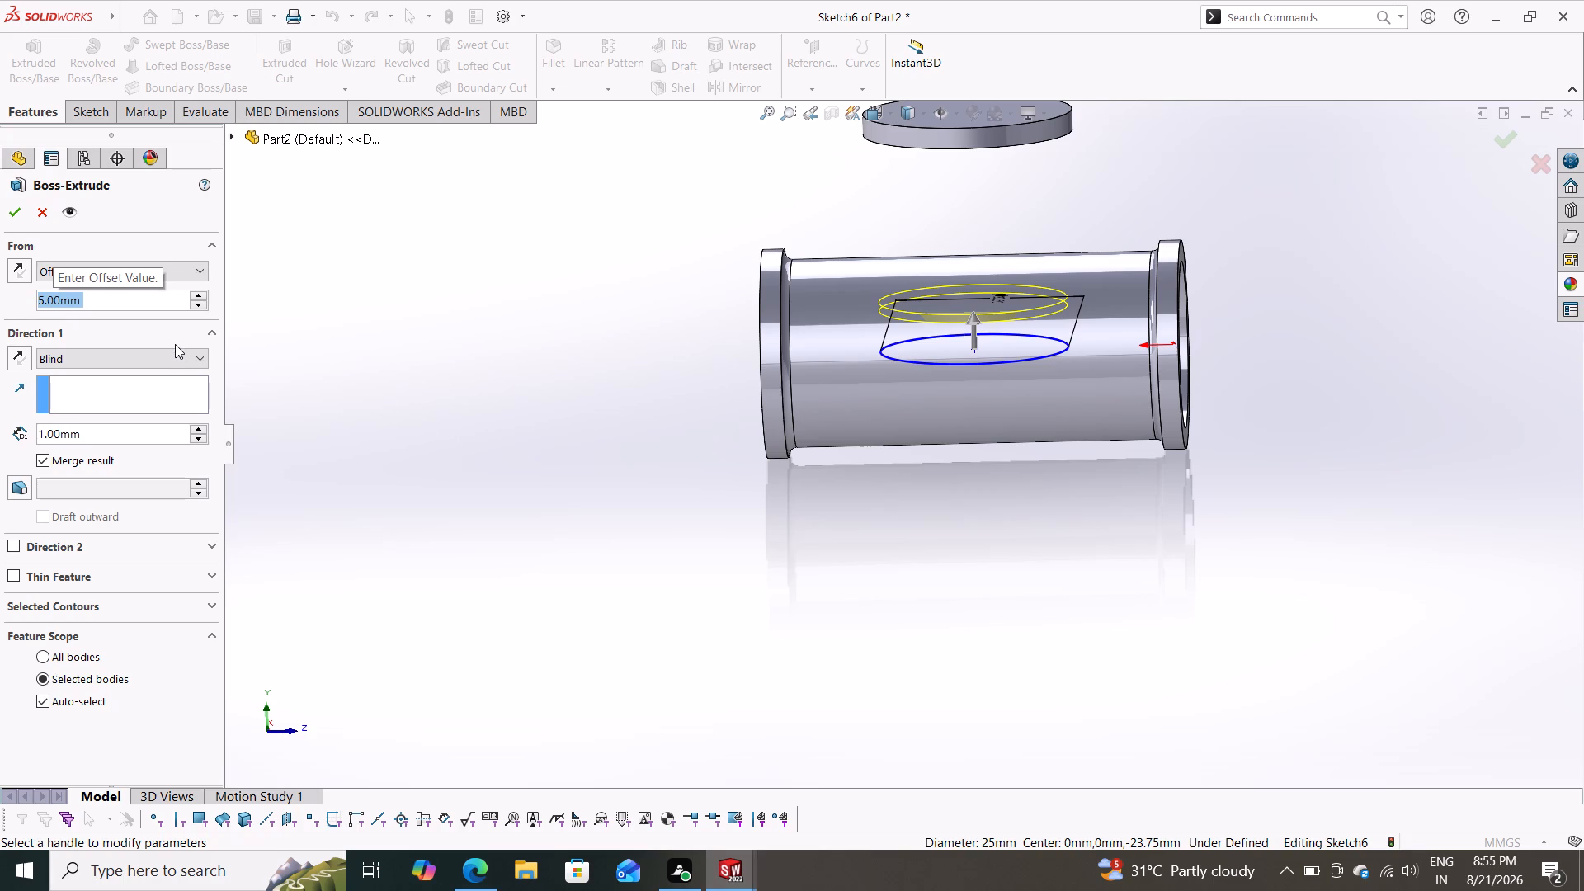
# Set the boss extrusion's start offset to 7 mm.
pyautogui.press('7')
pyautogui.press('Return')
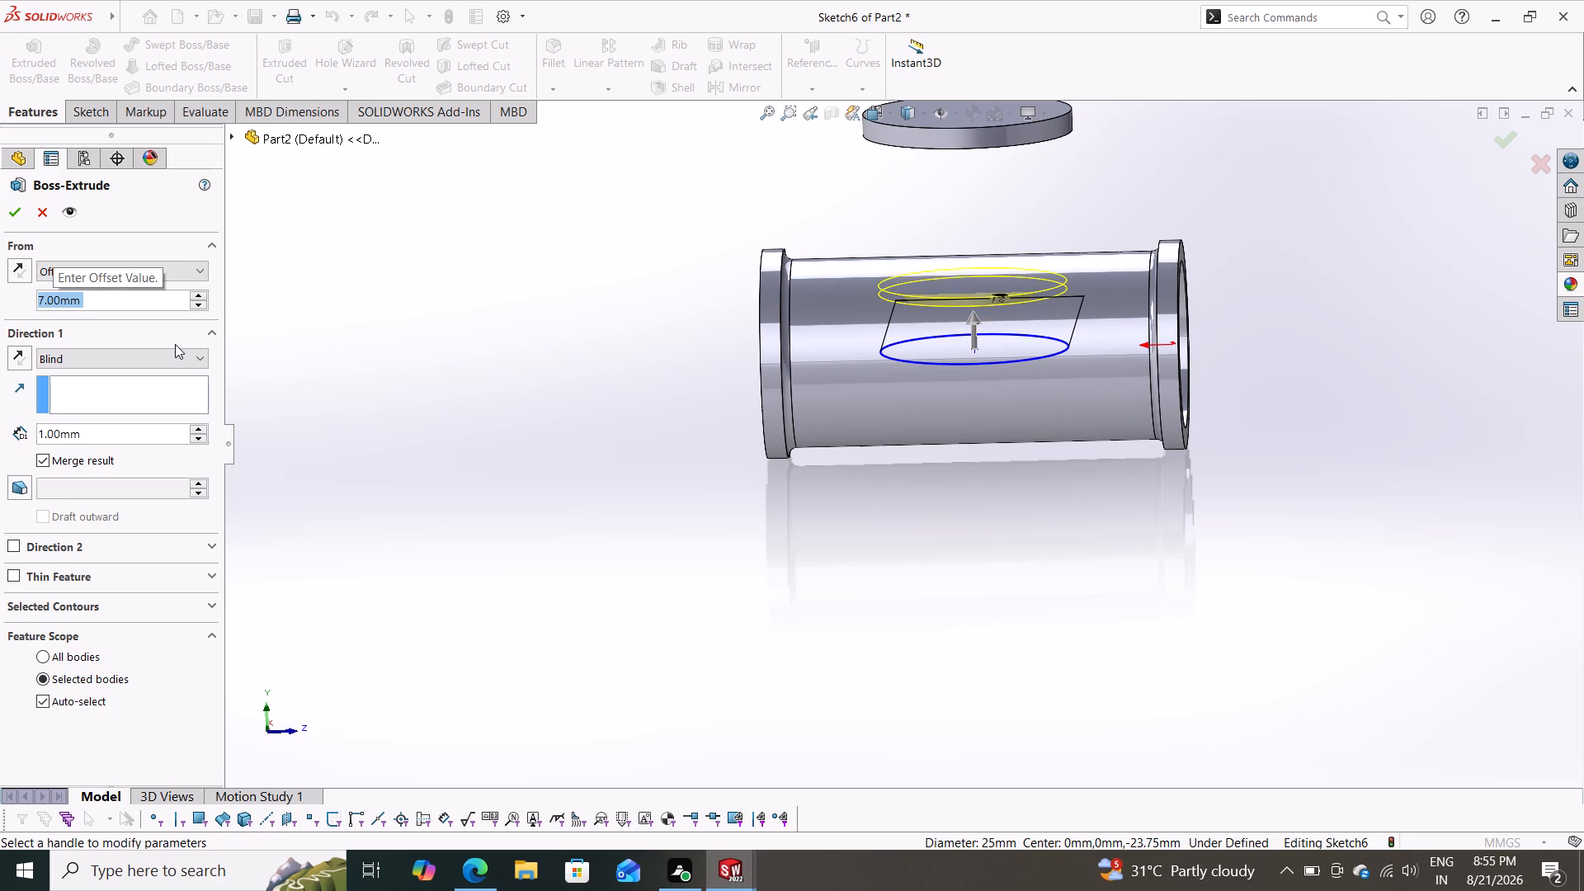
pyautogui.scroll(-1, 780, 596)
pyautogui.moveTo(780, 596); pyautogui.dragTo(800, 610, button='middle')
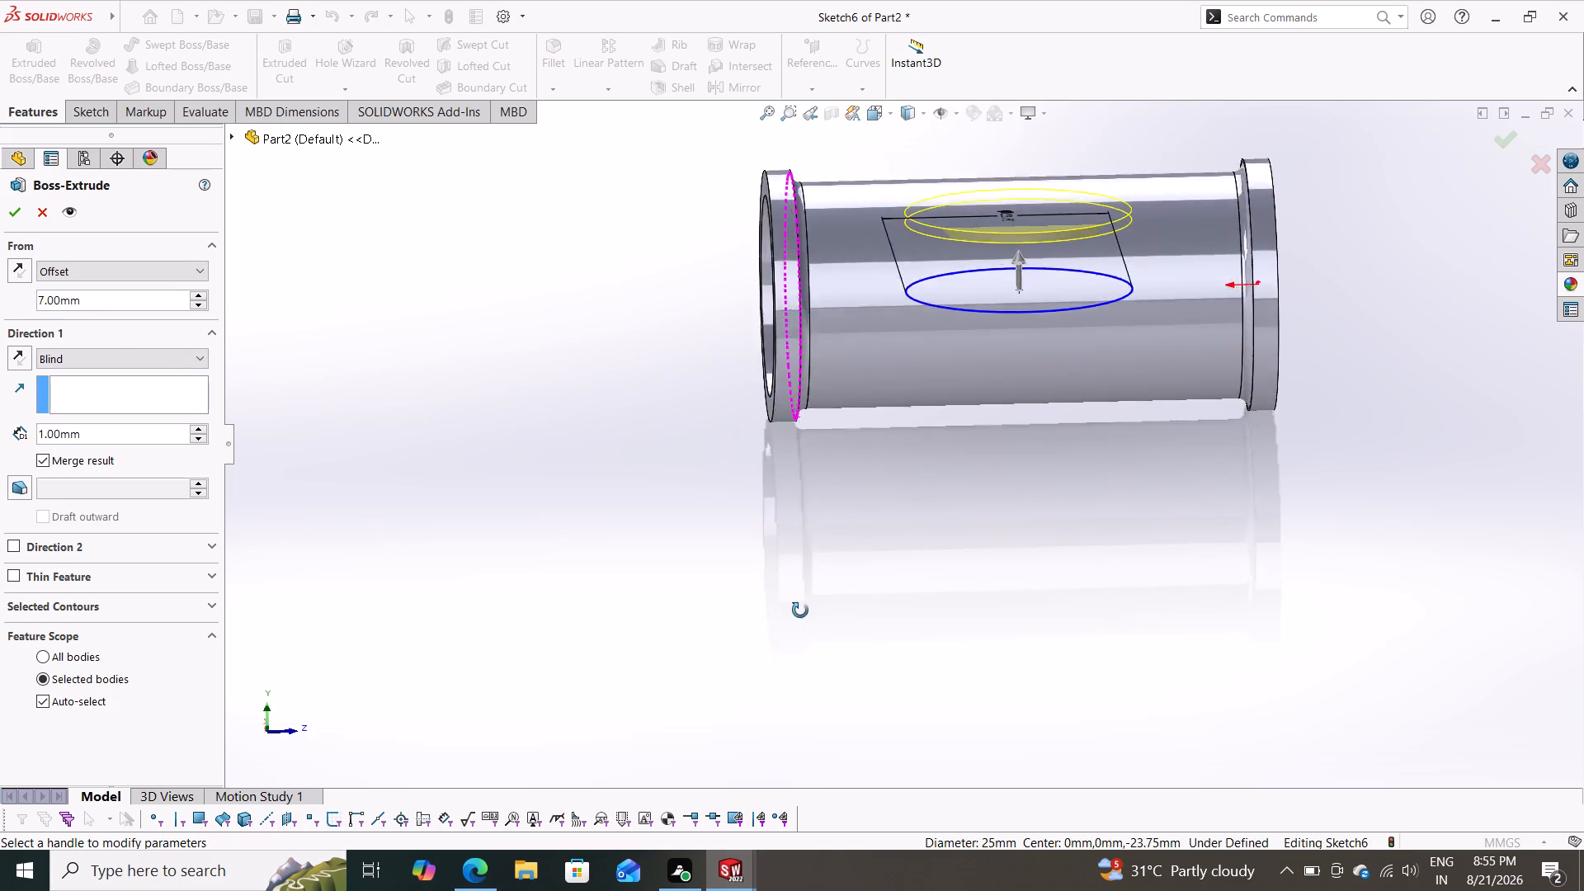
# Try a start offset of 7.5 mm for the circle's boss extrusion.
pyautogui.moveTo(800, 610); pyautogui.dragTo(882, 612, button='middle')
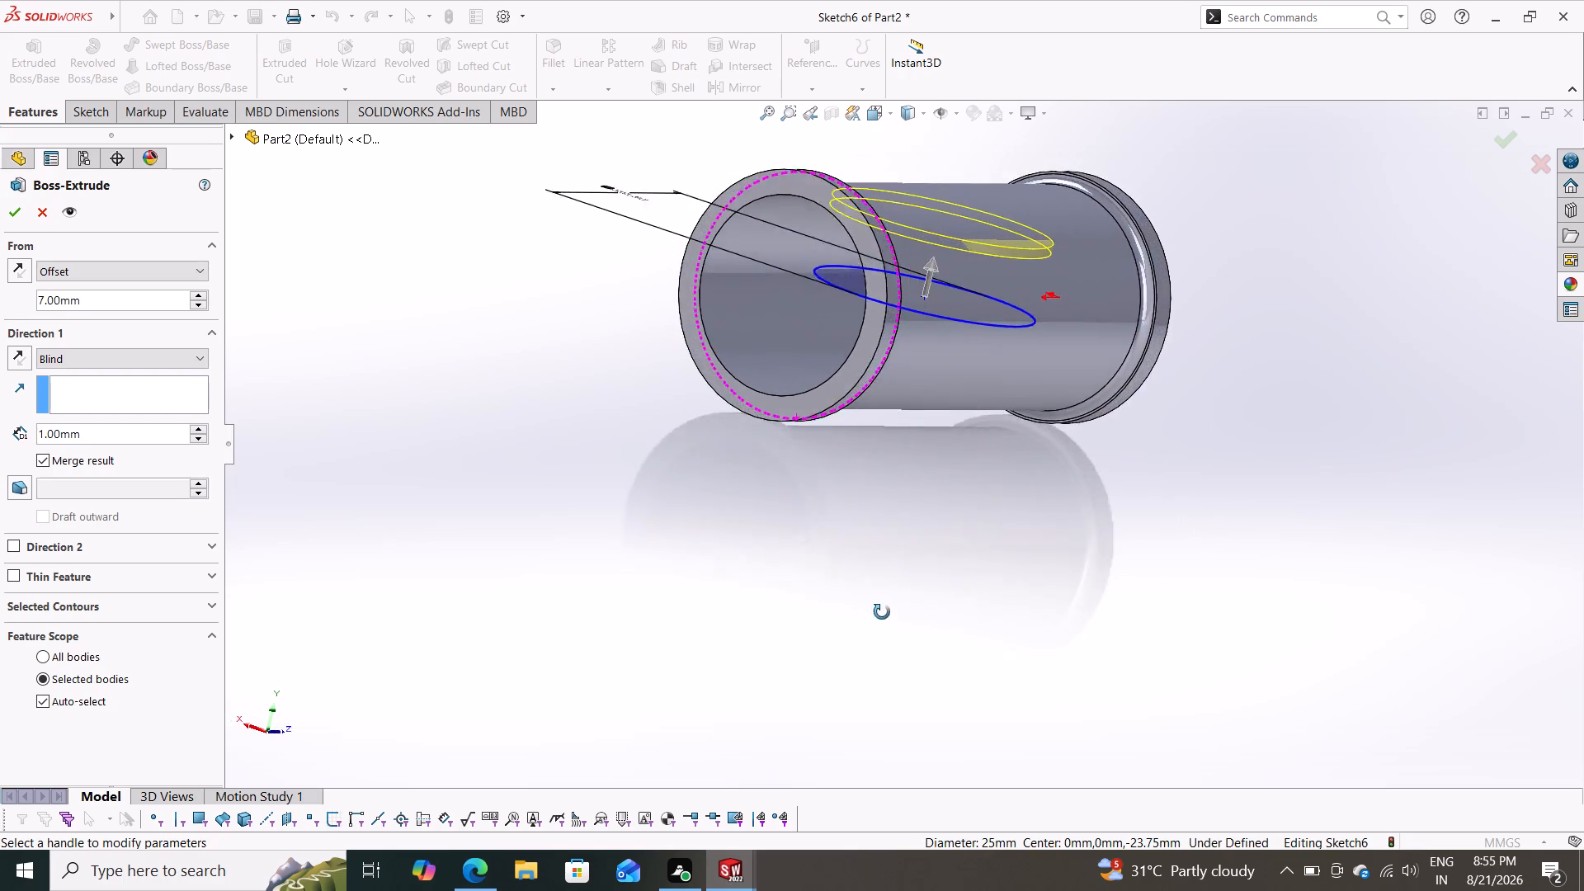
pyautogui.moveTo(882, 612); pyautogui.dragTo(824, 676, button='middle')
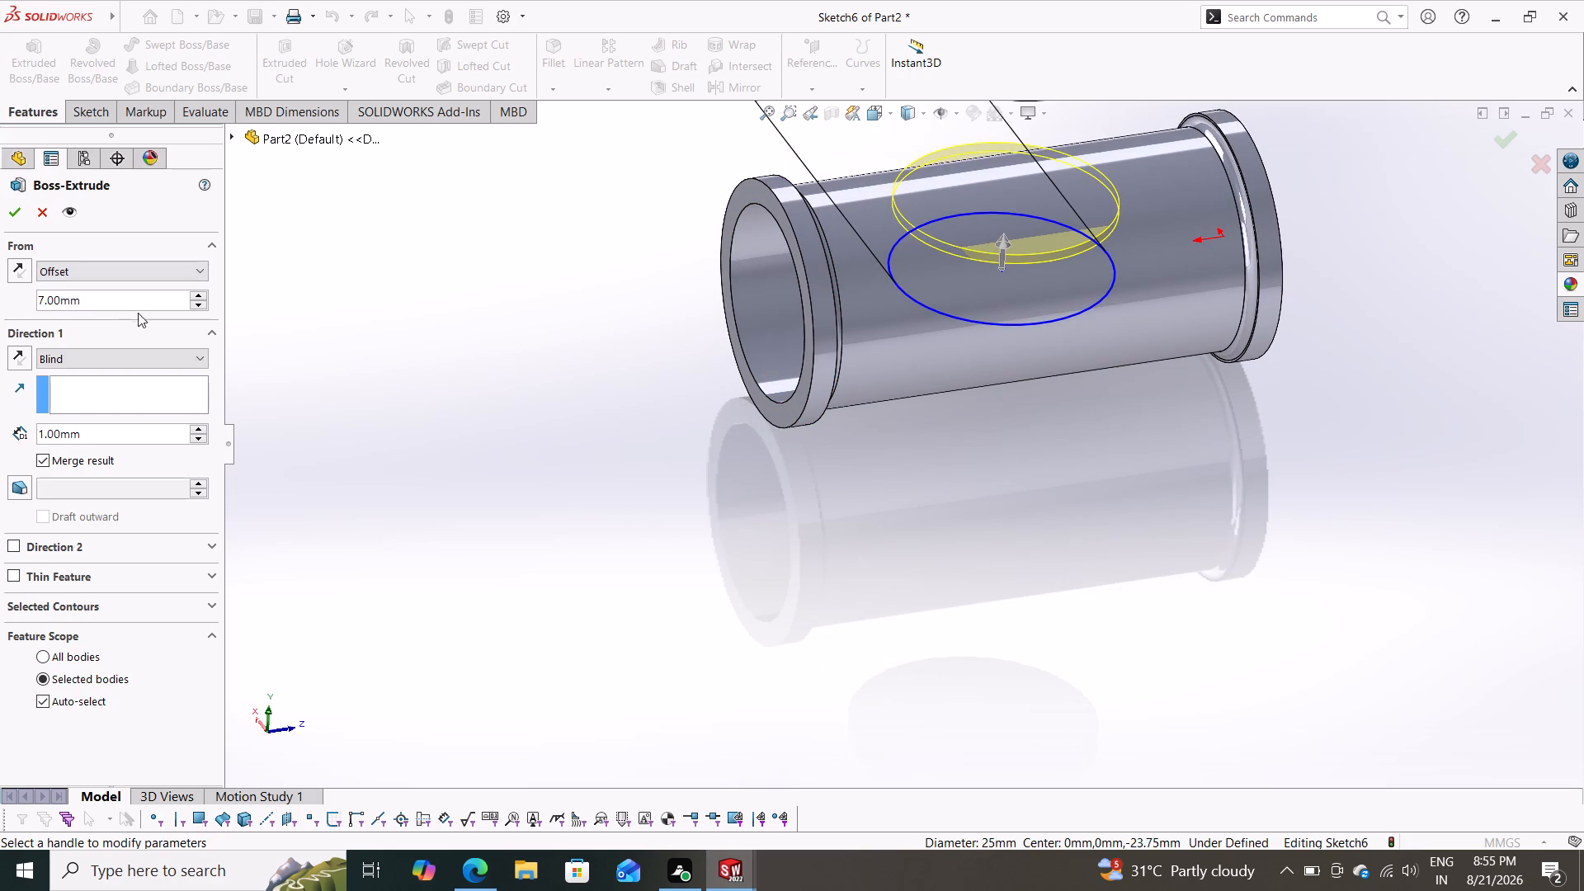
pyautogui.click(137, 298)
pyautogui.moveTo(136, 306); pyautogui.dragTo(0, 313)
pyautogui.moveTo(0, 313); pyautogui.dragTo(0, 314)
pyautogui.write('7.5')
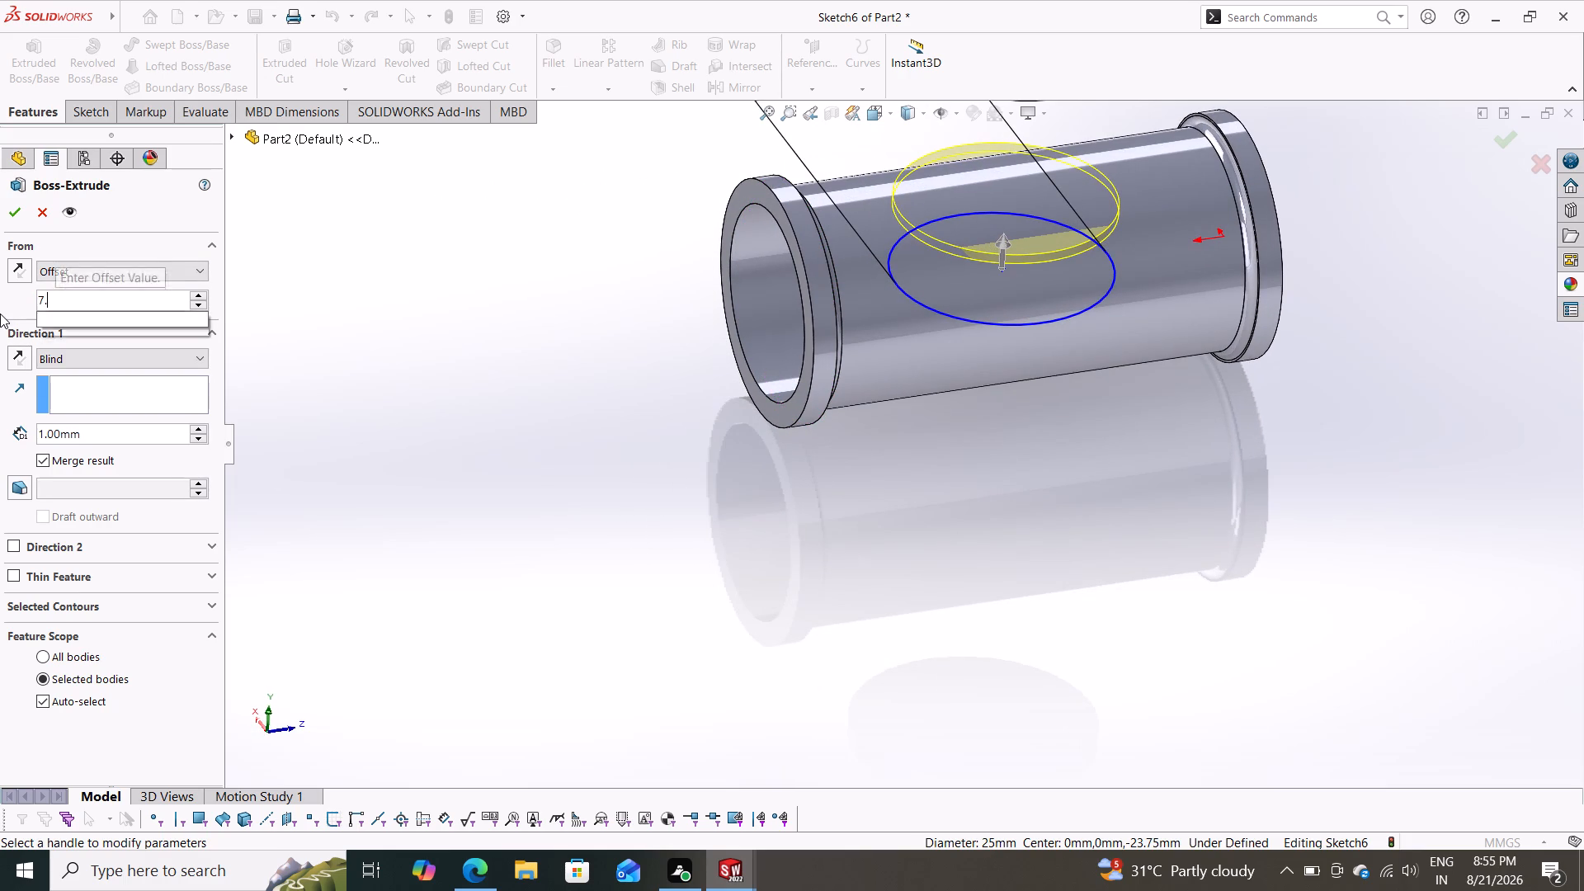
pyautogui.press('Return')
# Examine from several angles where the offset extrusion preview starts relative to the tube's wall and bore.
pyautogui.moveTo(750, 577); pyautogui.dragTo(758, 571, button='middle')
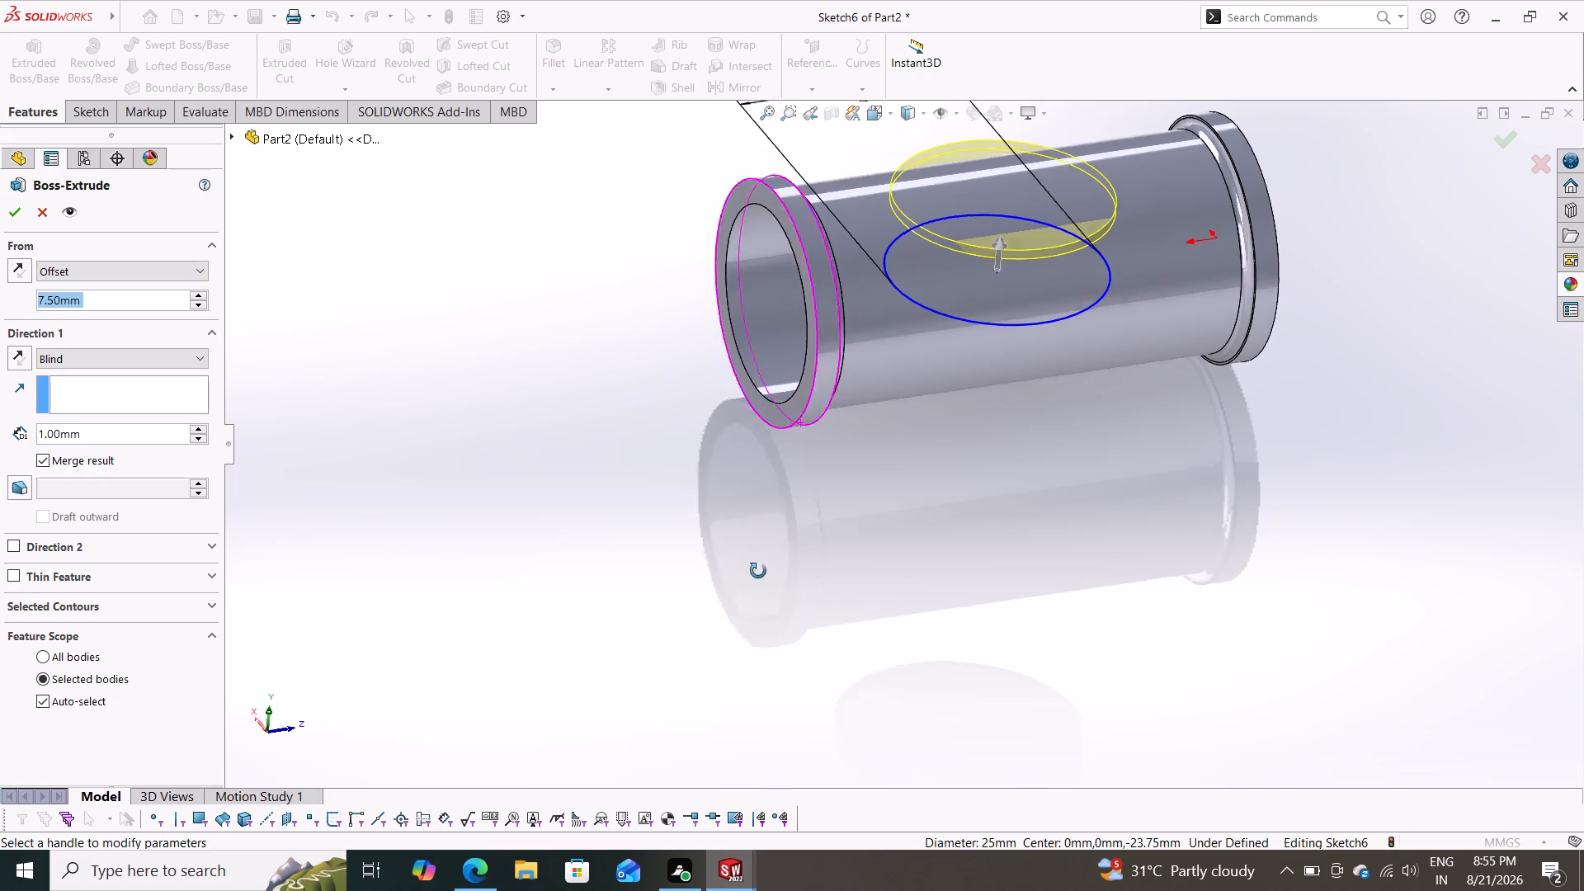
pyautogui.moveTo(758, 571); pyautogui.dragTo(840, 516, button='middle')
pyautogui.scroll(-1, 785, 547)
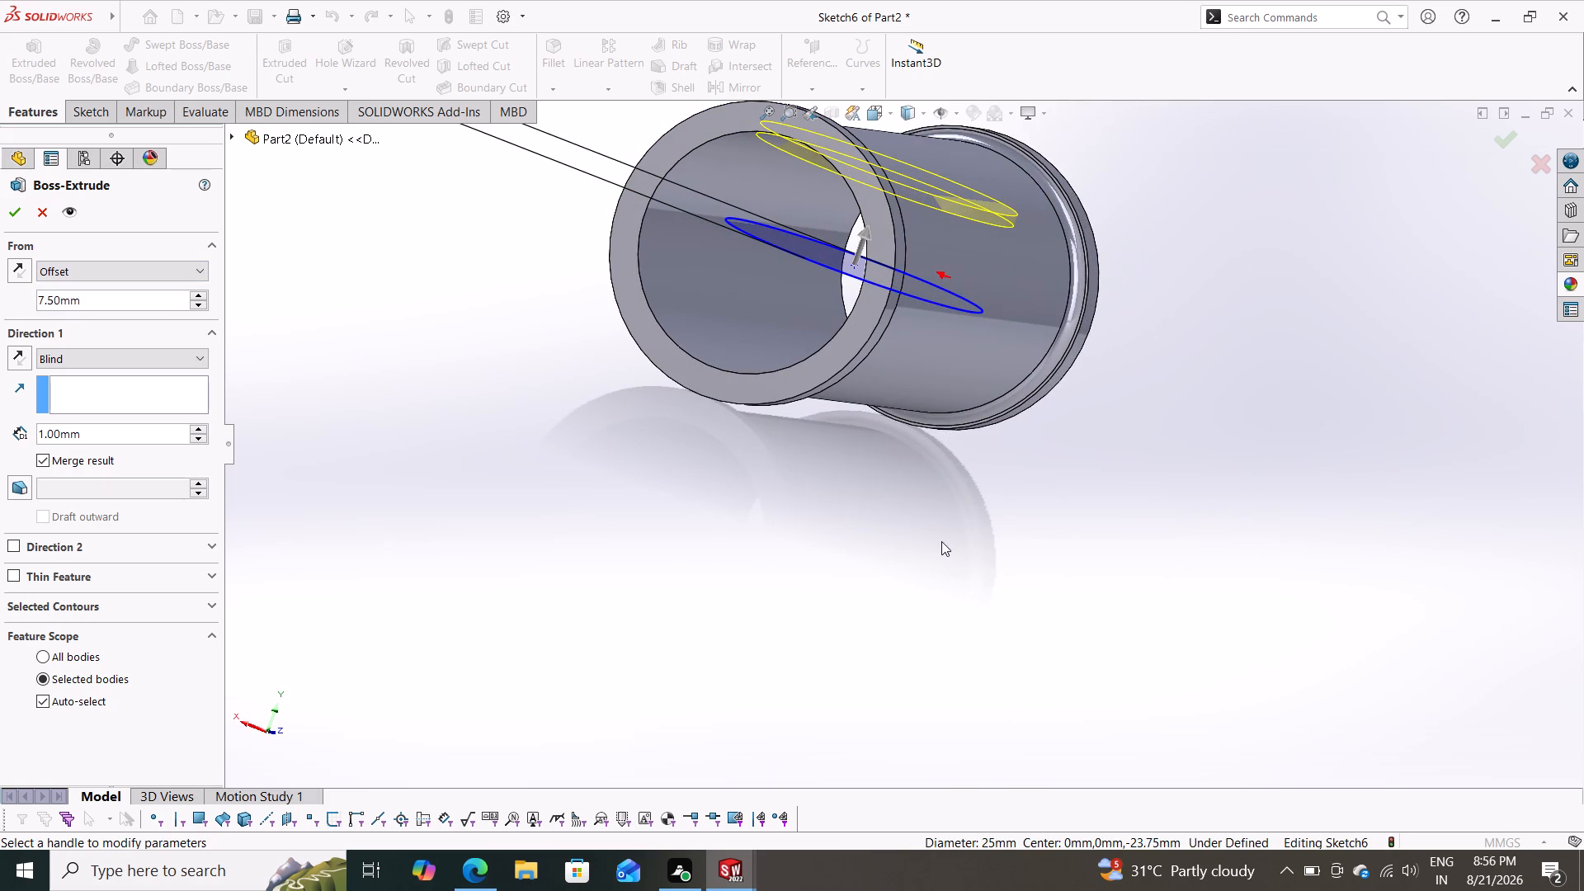
pyautogui.scroll(-1, 948, 549)
pyautogui.moveTo(948, 549); pyautogui.dragTo(876, 685, button='middle')
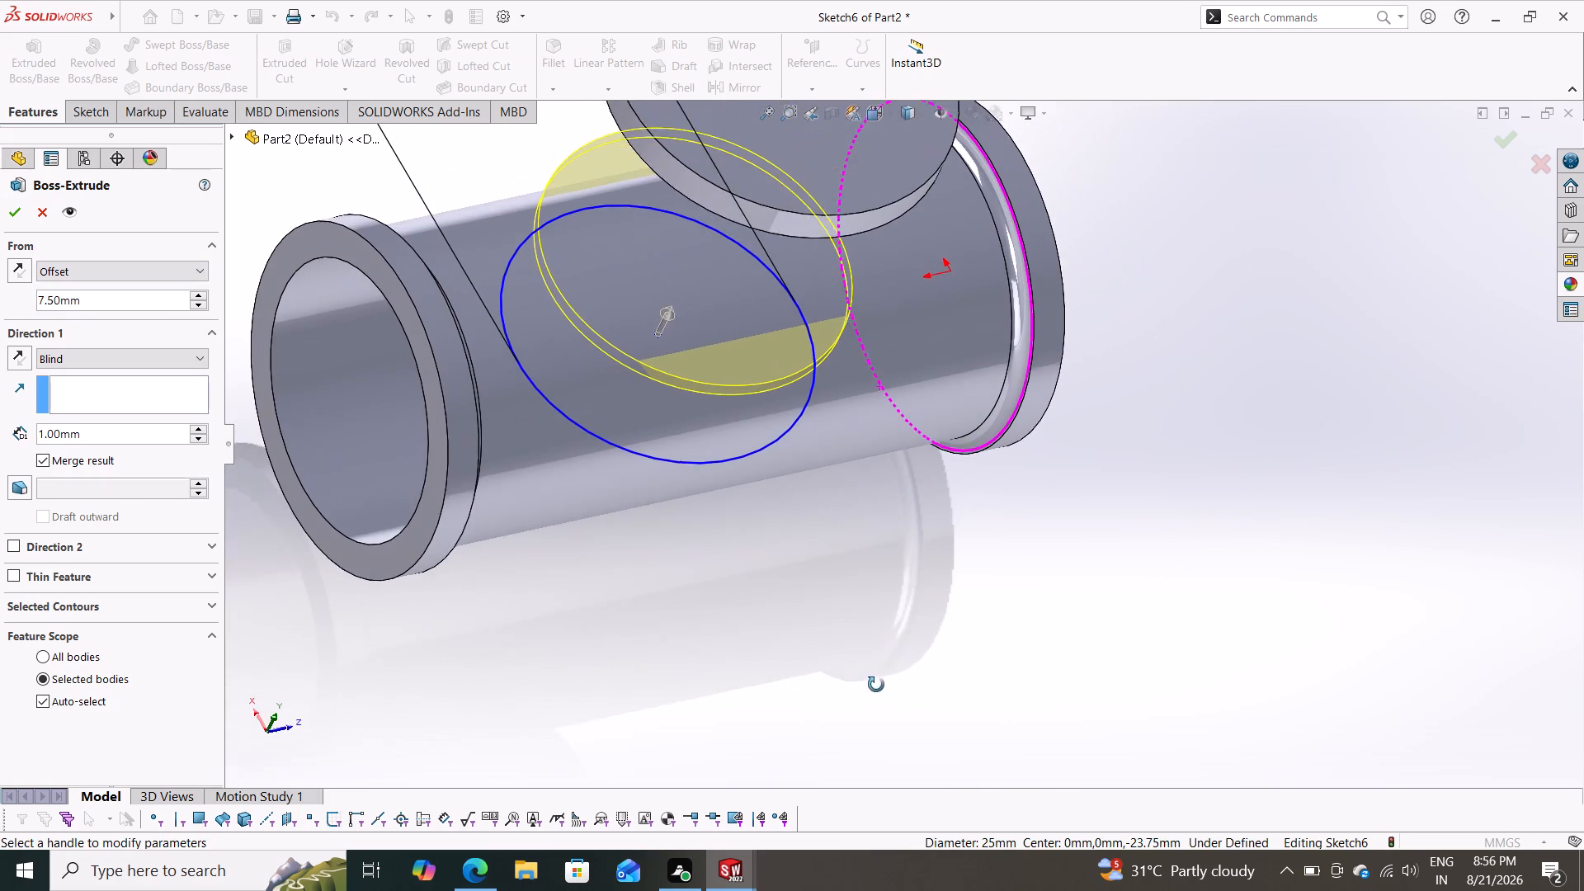
pyautogui.moveTo(876, 685); pyautogui.dragTo(875, 687, button='middle')
pyautogui.moveTo(813, 673); pyautogui.dragTo(761, 440, button='middle')
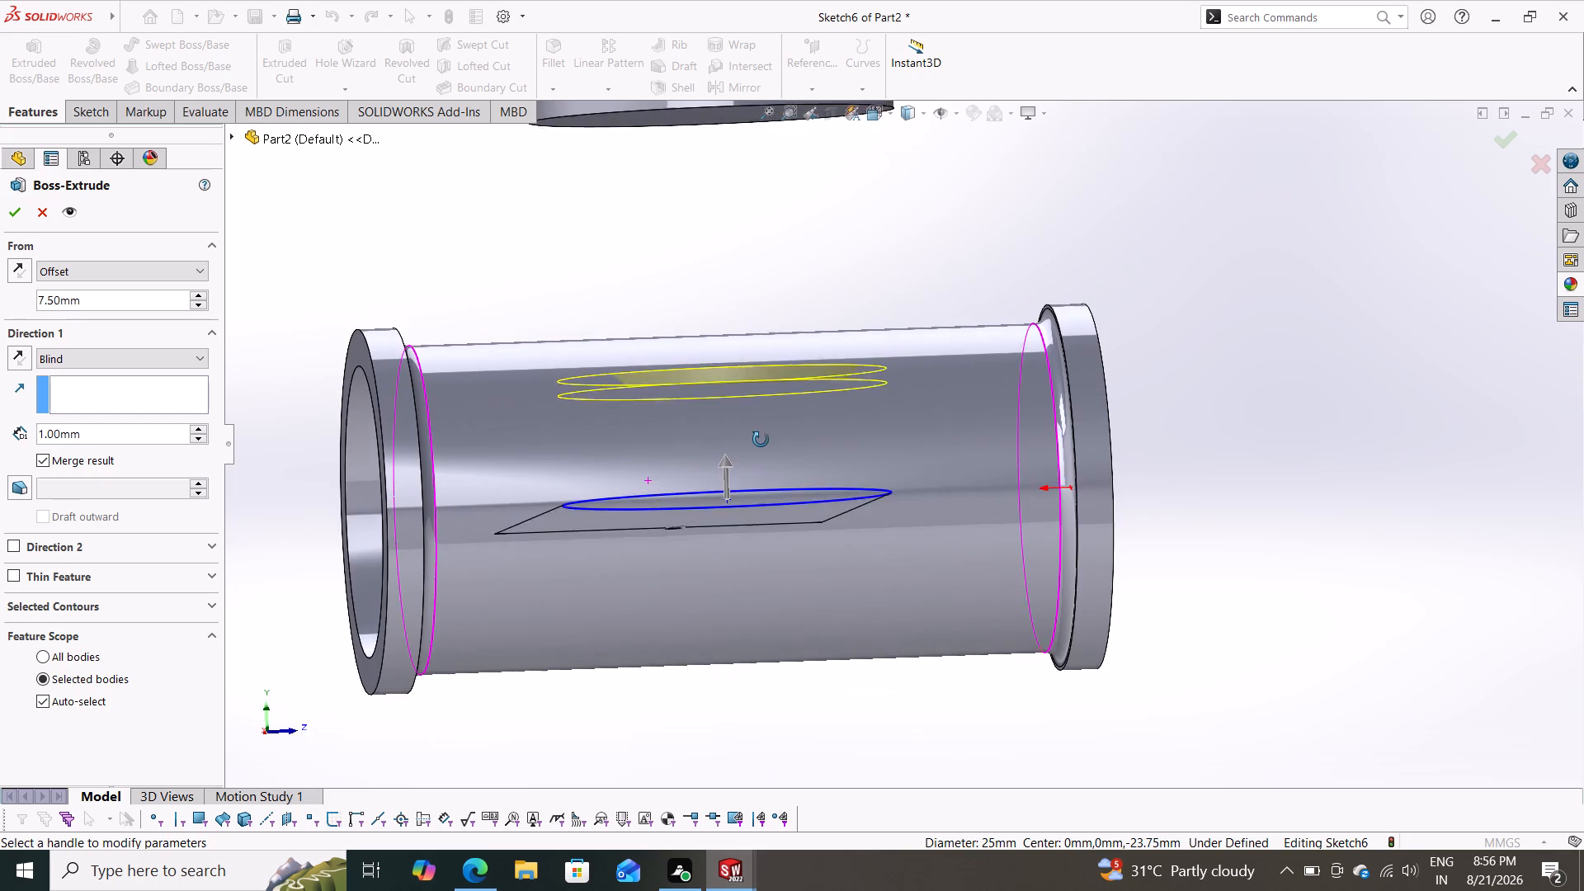
pyautogui.moveTo(761, 440); pyautogui.dragTo(761, 524, button='middle')
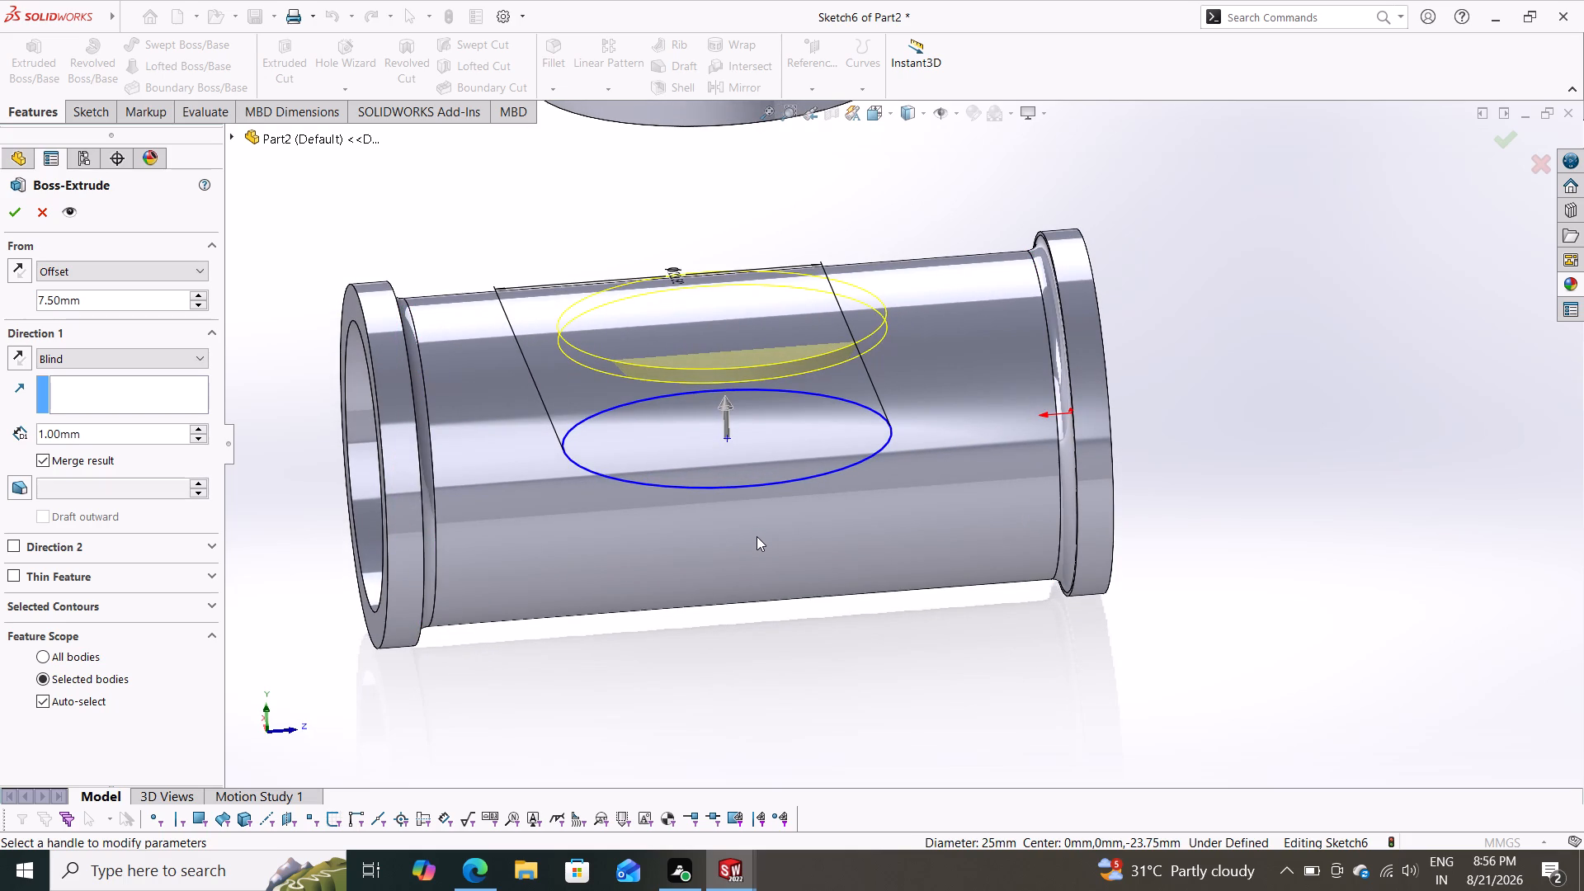
pyautogui.scroll(-2, 757, 536)
pyautogui.moveTo(736, 596); pyautogui.dragTo(757, 464, button='middle')
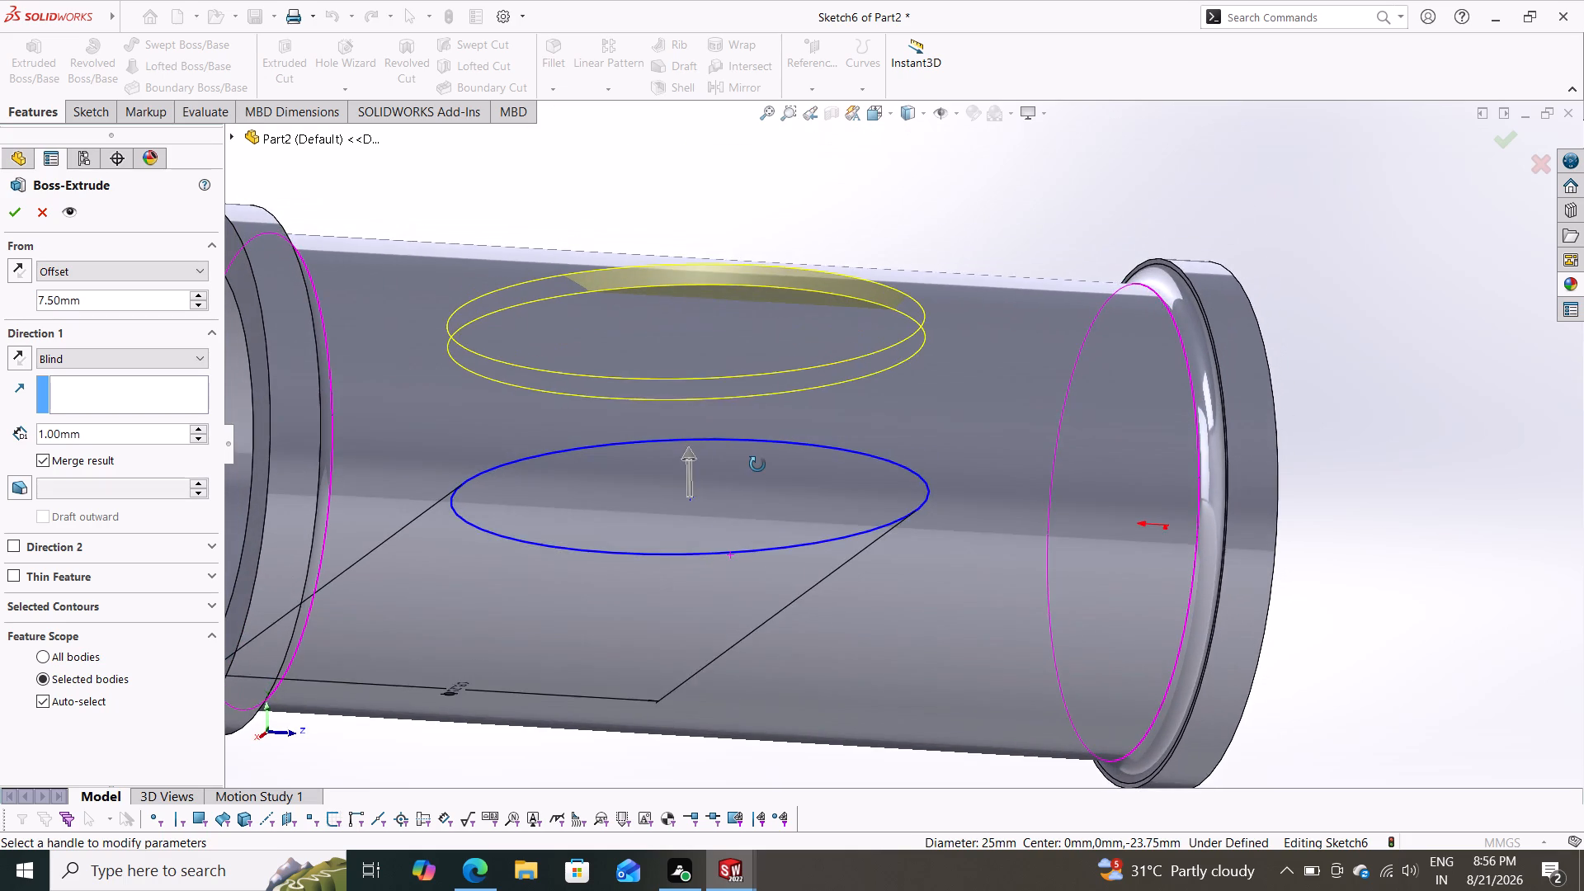
pyautogui.moveTo(757, 464); pyautogui.dragTo(757, 549, button='middle')
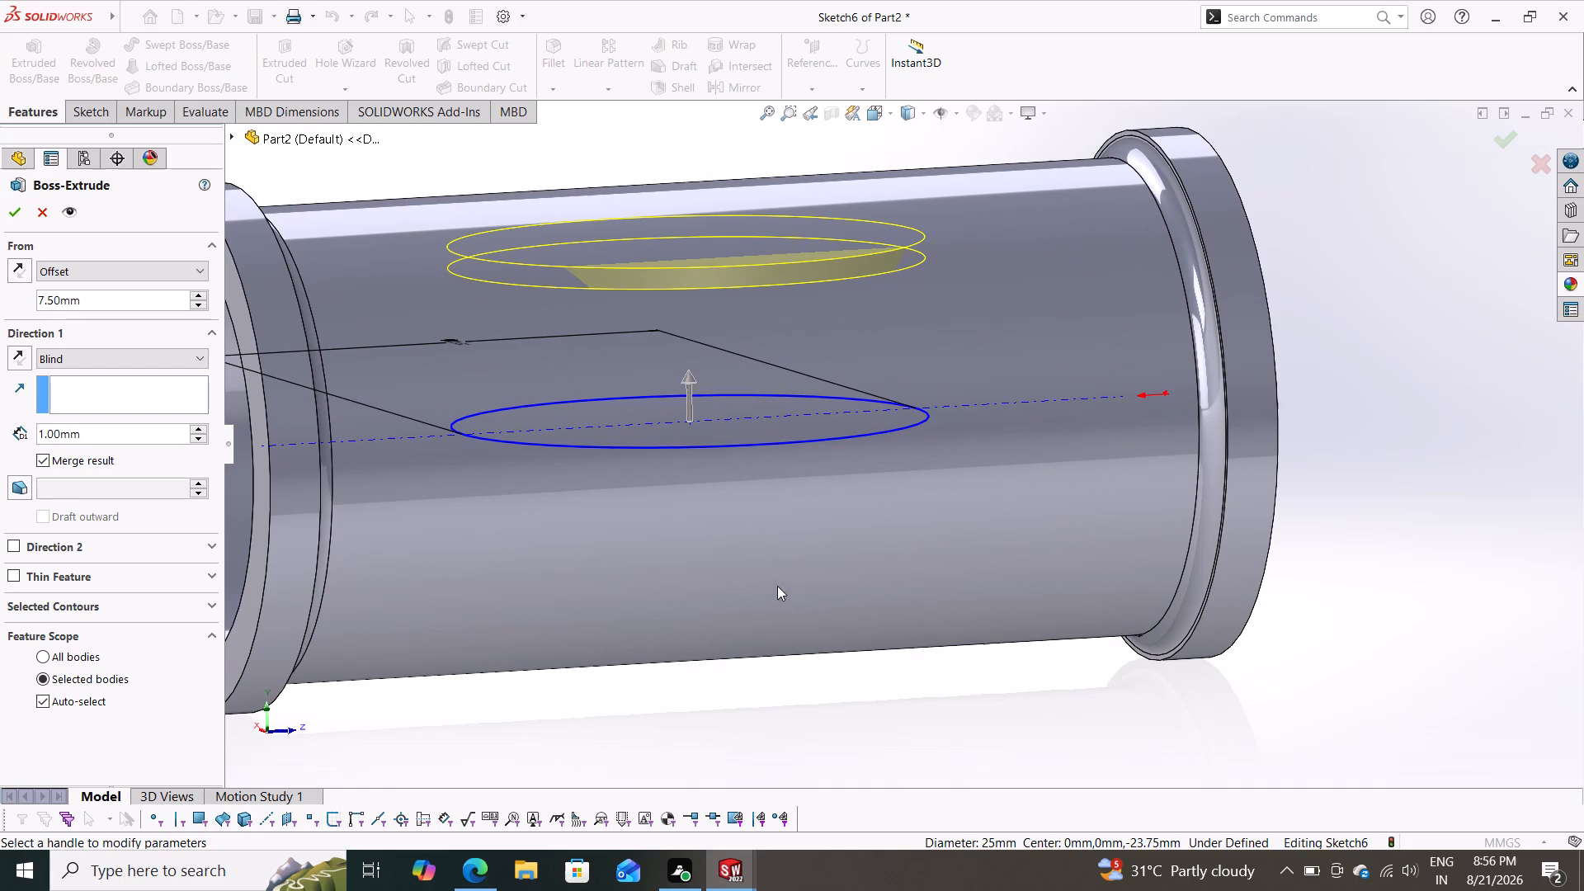
pyautogui.scroll(-1, 780, 591)
pyautogui.scroll(4, 780, 591)
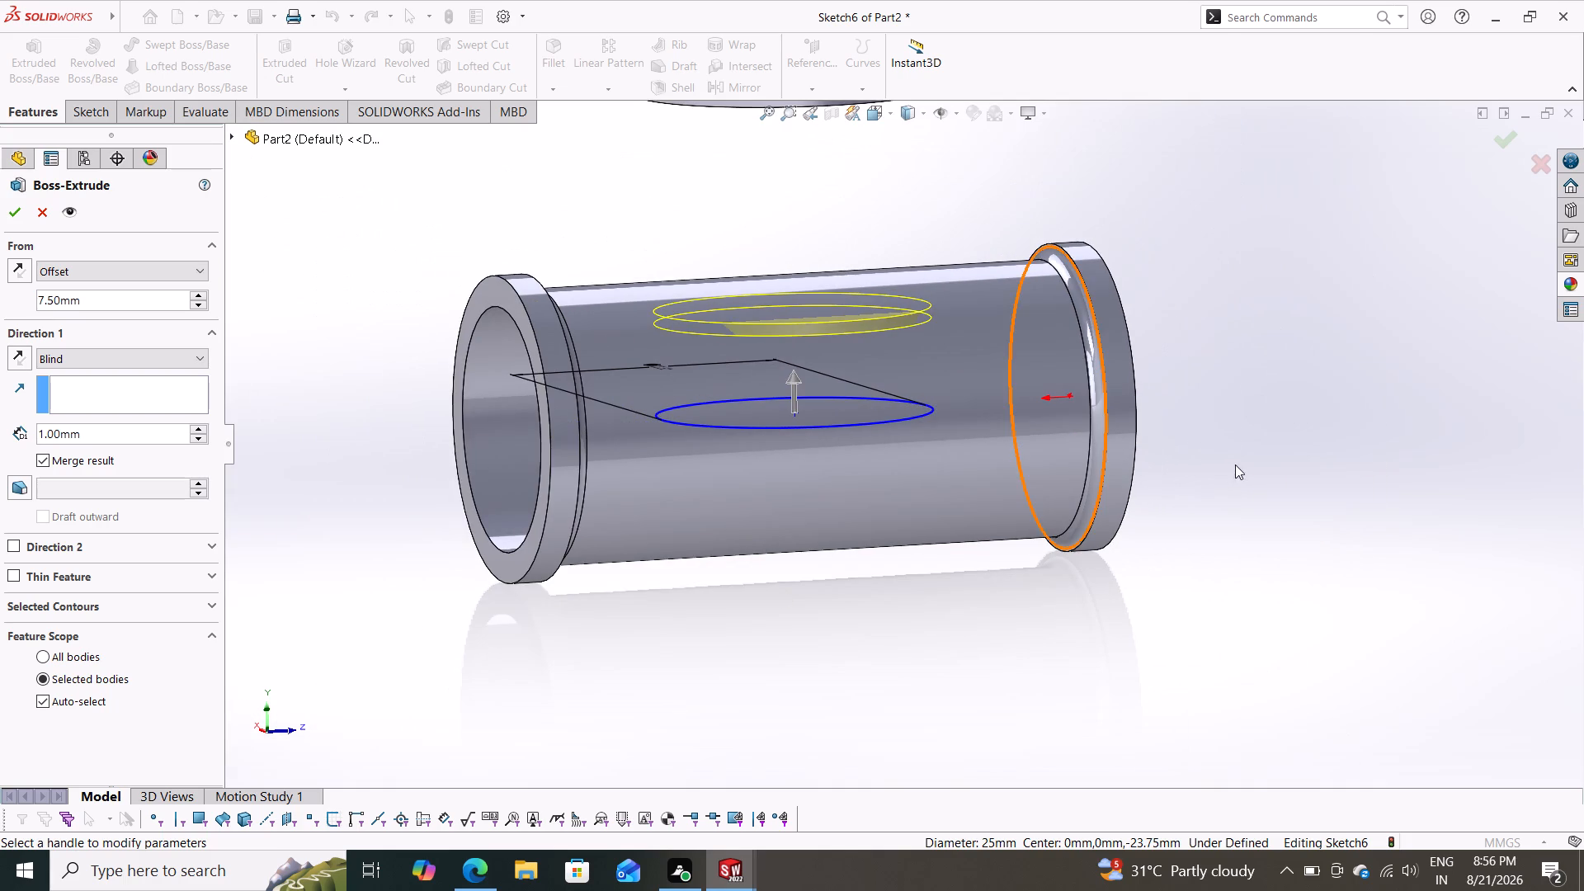
pyautogui.moveTo(1235, 464); pyautogui.dragTo(1125, 484, button='middle')
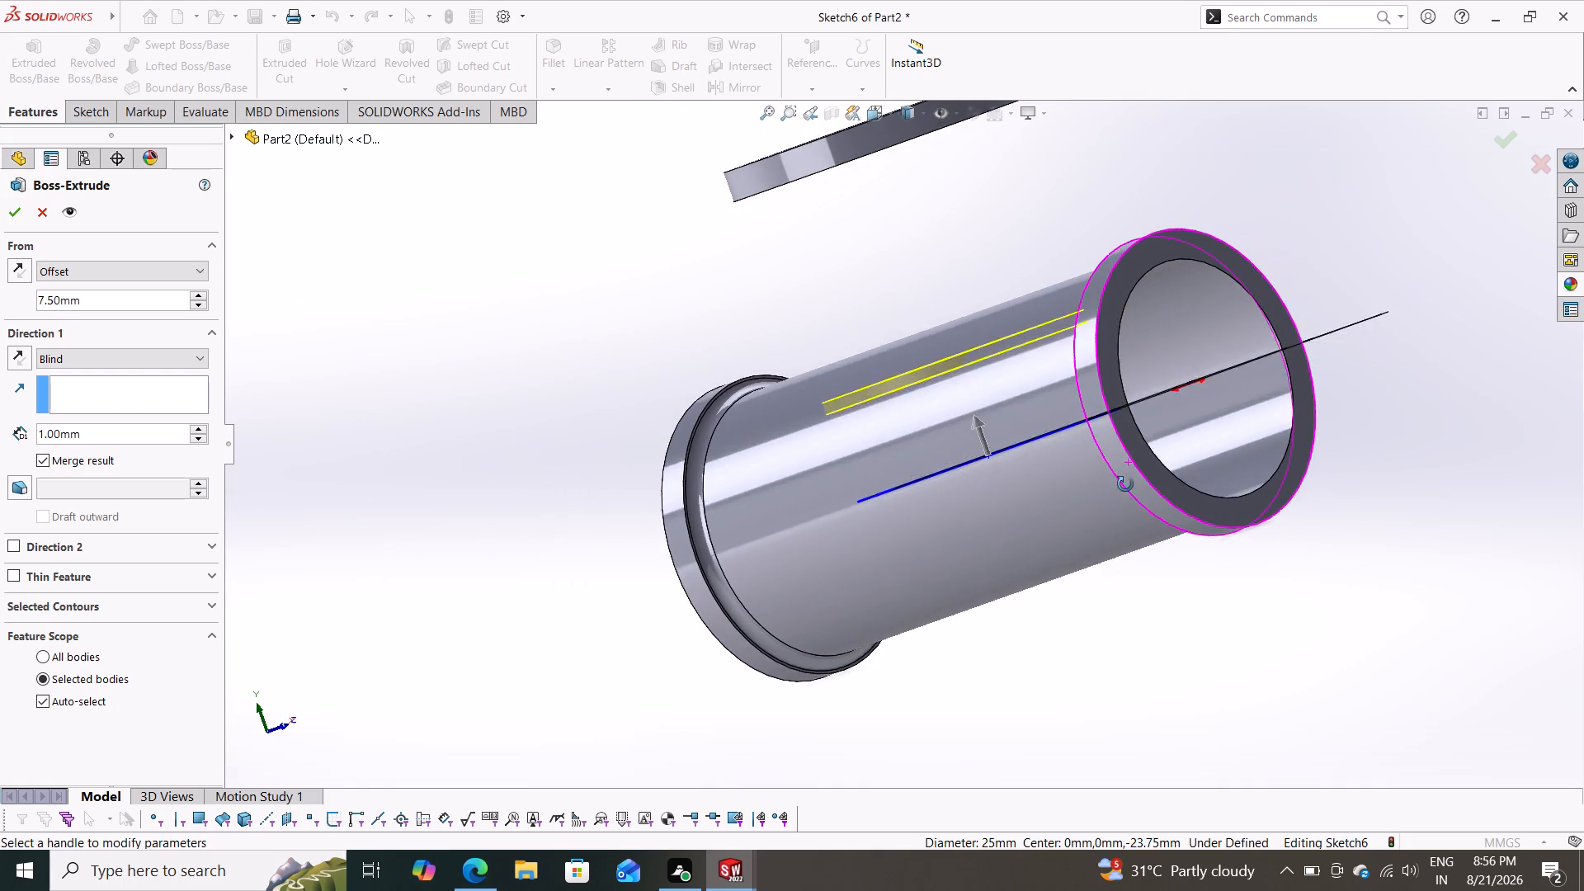
pyautogui.moveTo(1125, 484); pyautogui.dragTo(1135, 503, button='middle')
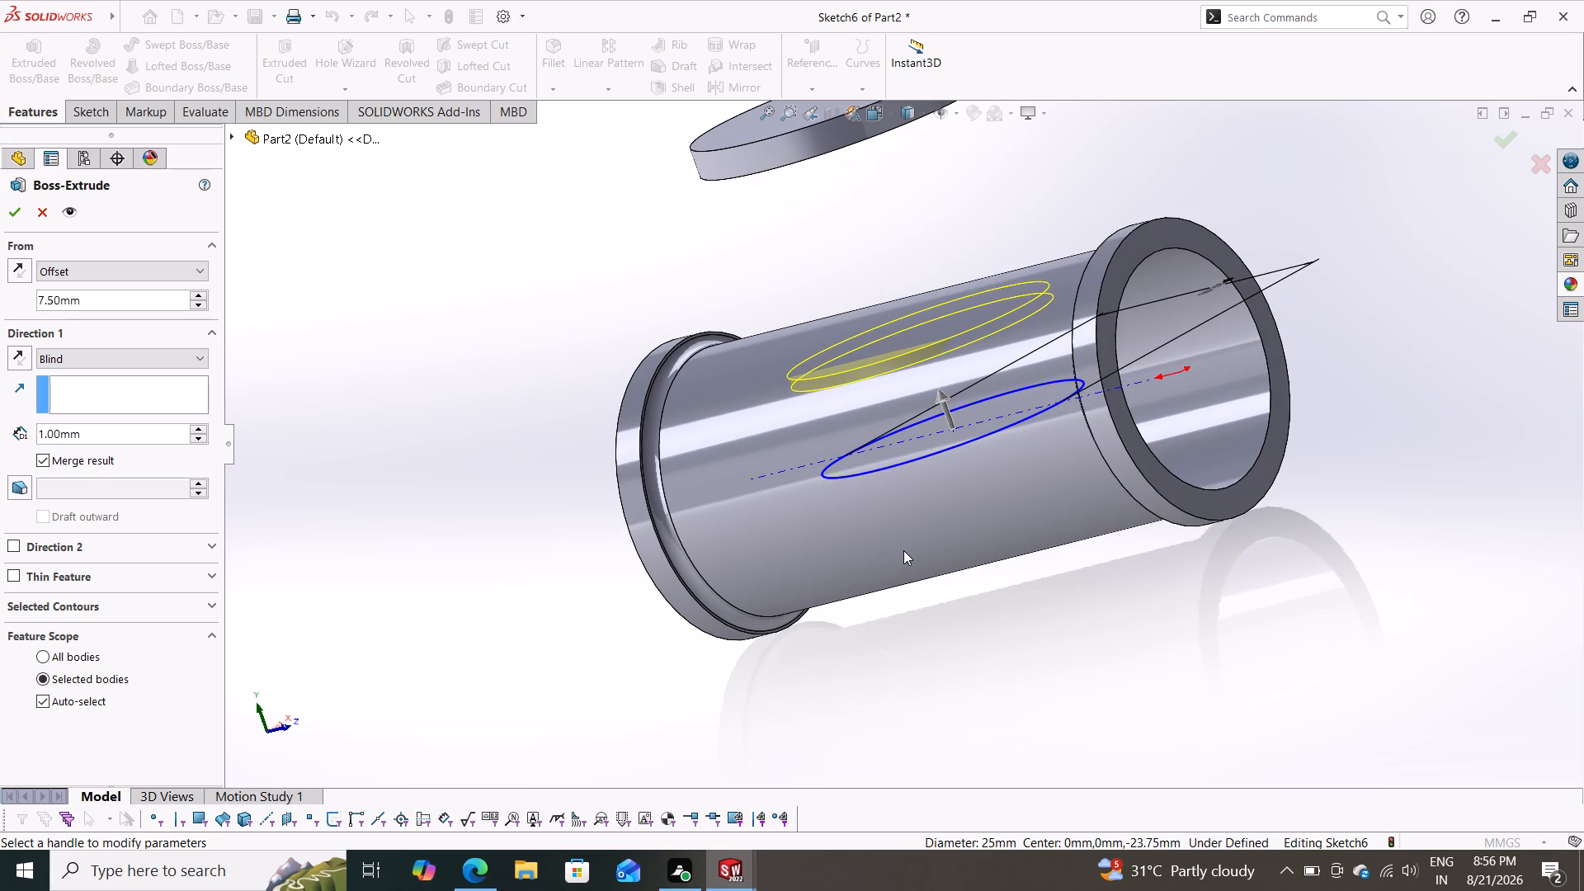
pyautogui.scroll(-1, 896, 567)
pyautogui.moveTo(896, 567); pyautogui.dragTo(818, 601, button='middle')
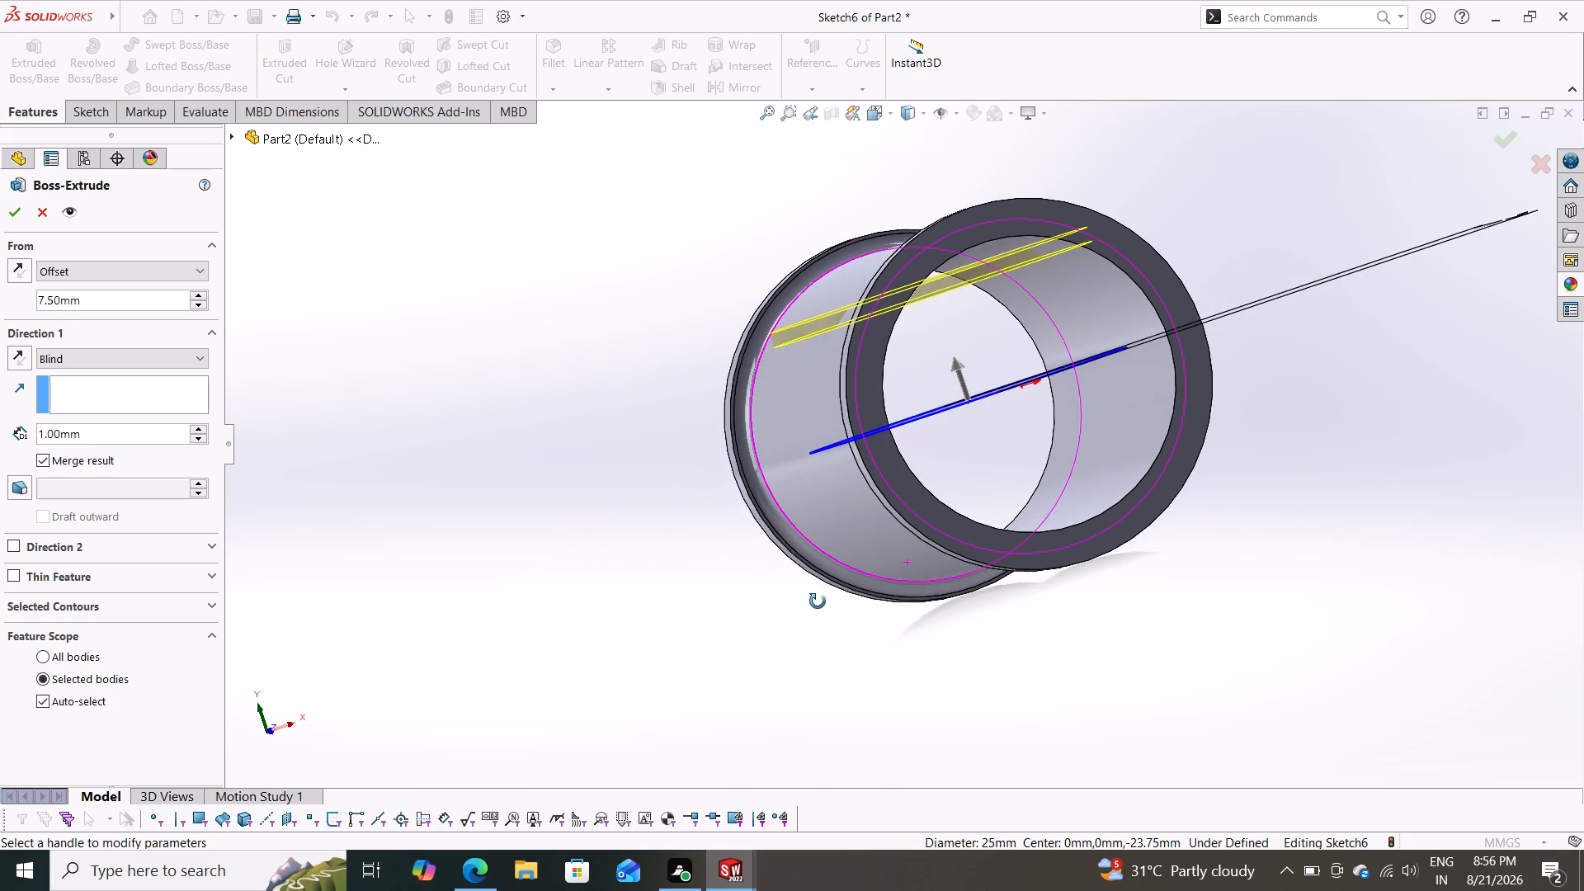
pyautogui.moveTo(818, 601); pyautogui.dragTo(818, 603, button='middle')
pyautogui.moveTo(813, 596); pyautogui.dragTo(790, 573, button='middle')
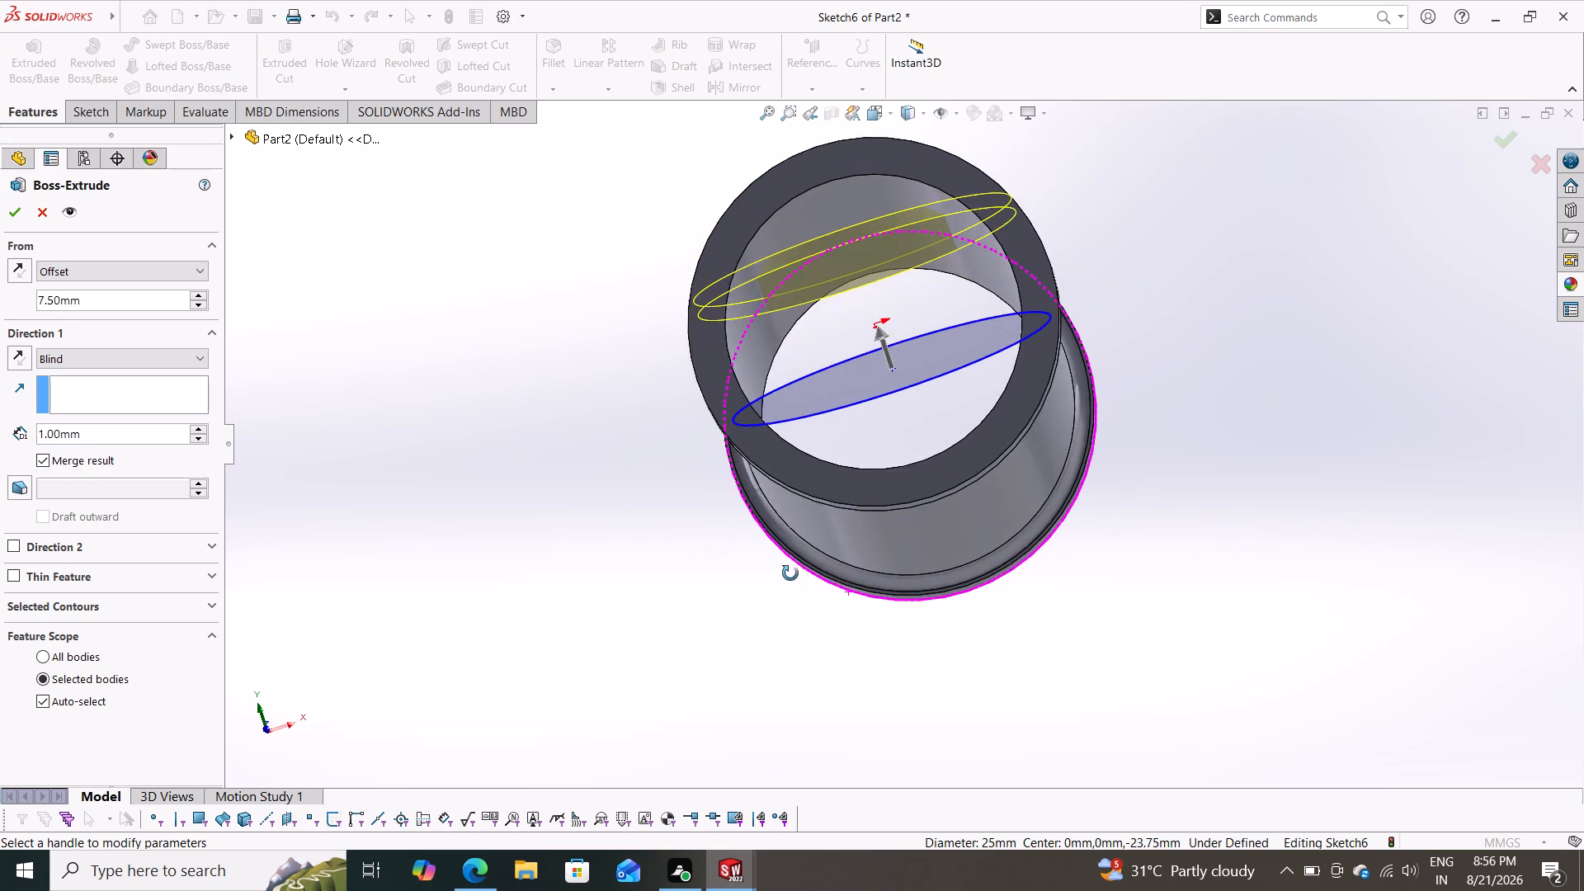
pyautogui.moveTo(790, 573); pyautogui.dragTo(790, 608, button='middle')
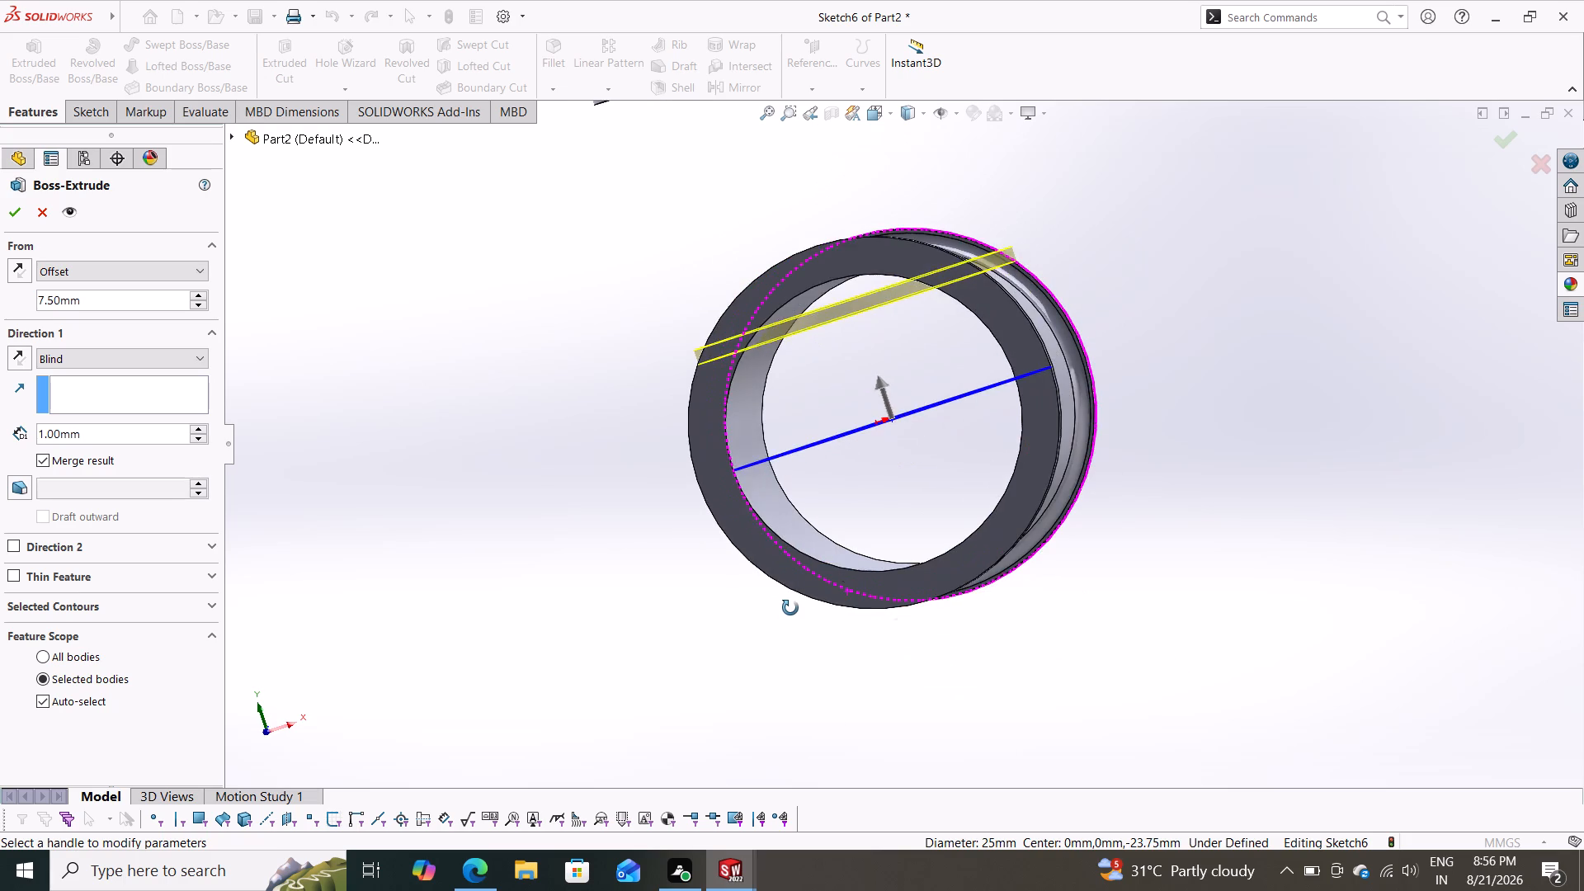
pyautogui.moveTo(790, 608); pyautogui.dragTo(790, 616, button='middle')
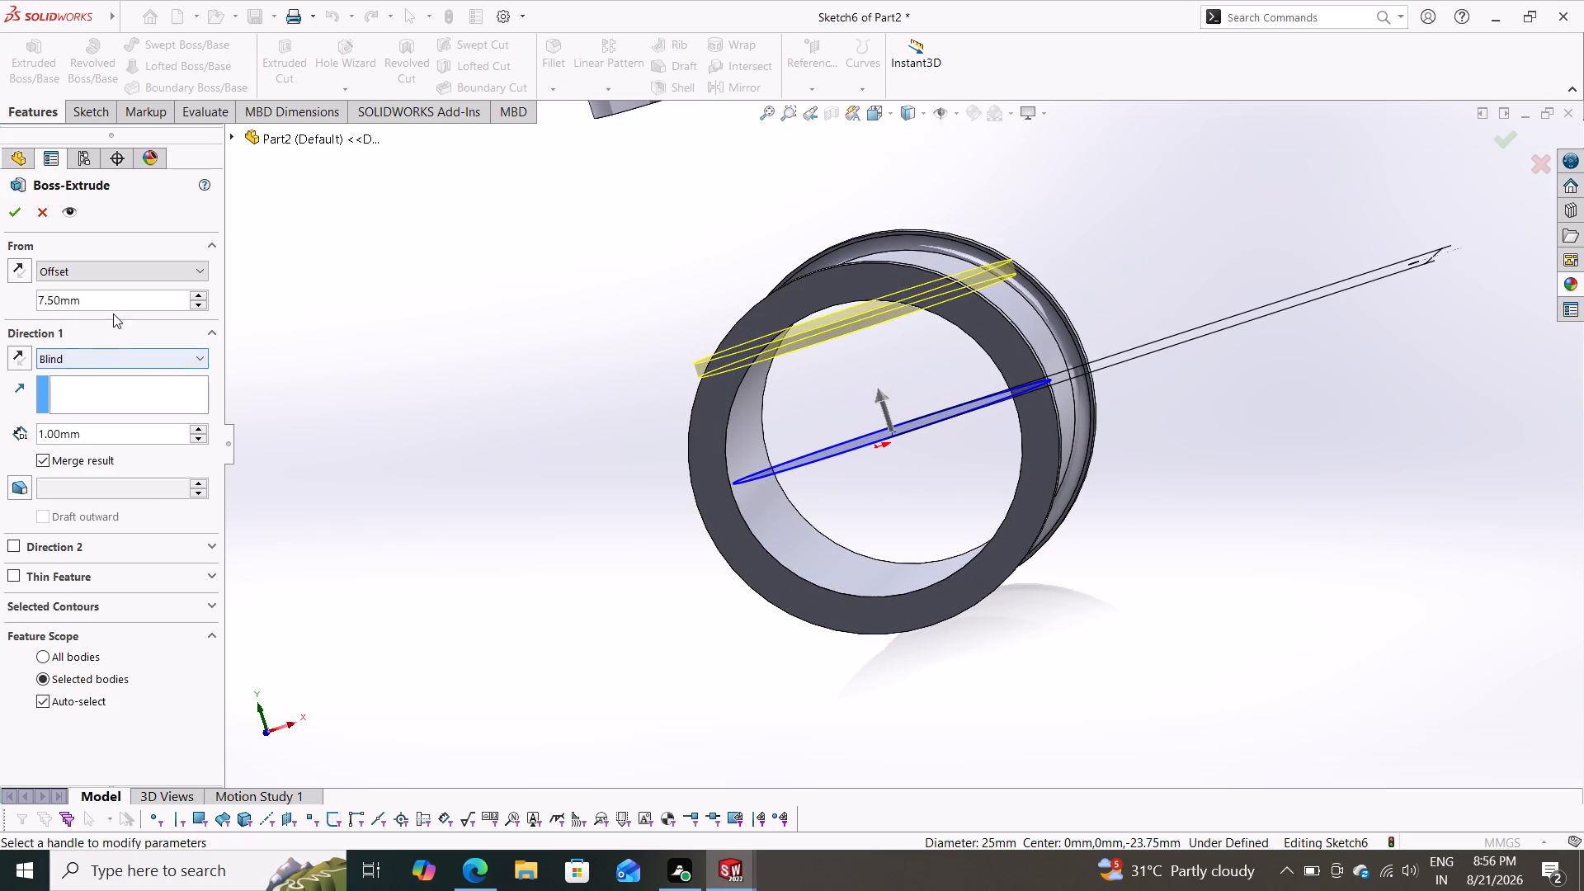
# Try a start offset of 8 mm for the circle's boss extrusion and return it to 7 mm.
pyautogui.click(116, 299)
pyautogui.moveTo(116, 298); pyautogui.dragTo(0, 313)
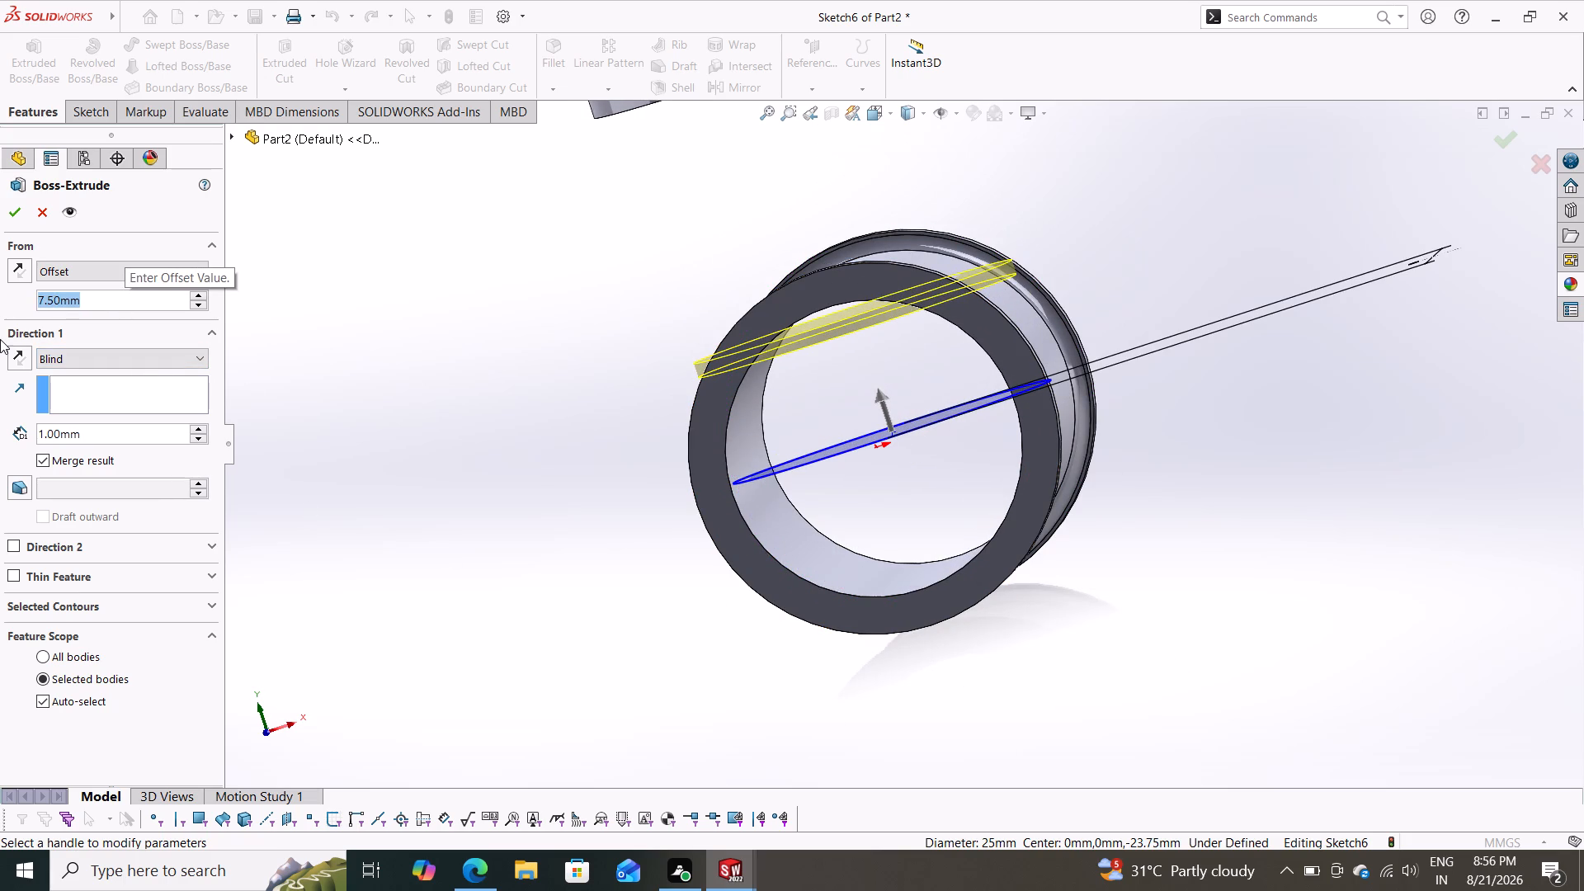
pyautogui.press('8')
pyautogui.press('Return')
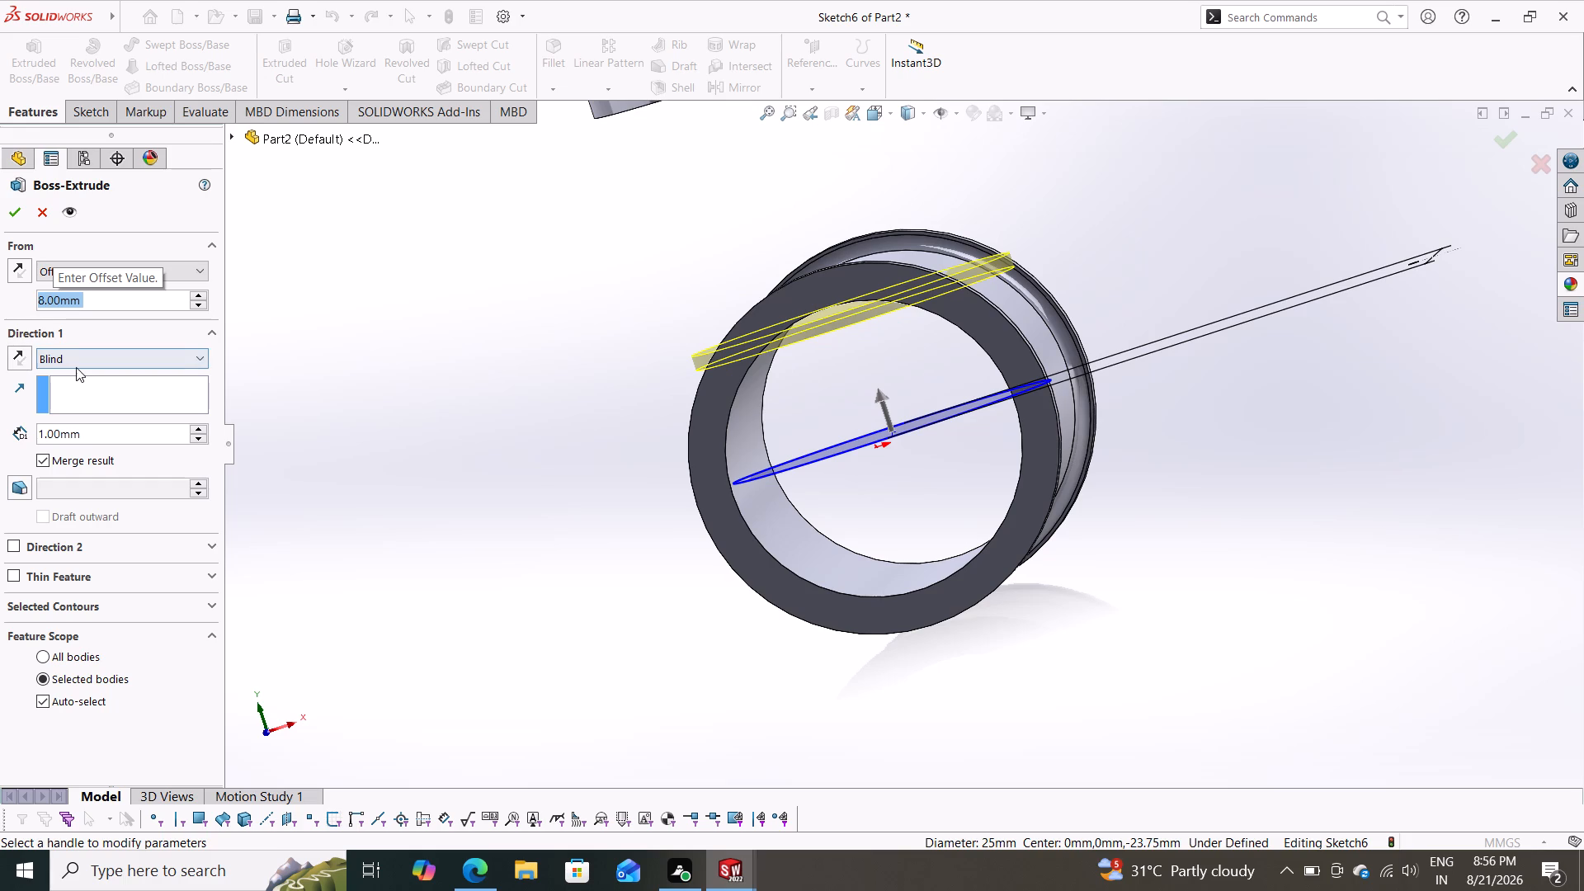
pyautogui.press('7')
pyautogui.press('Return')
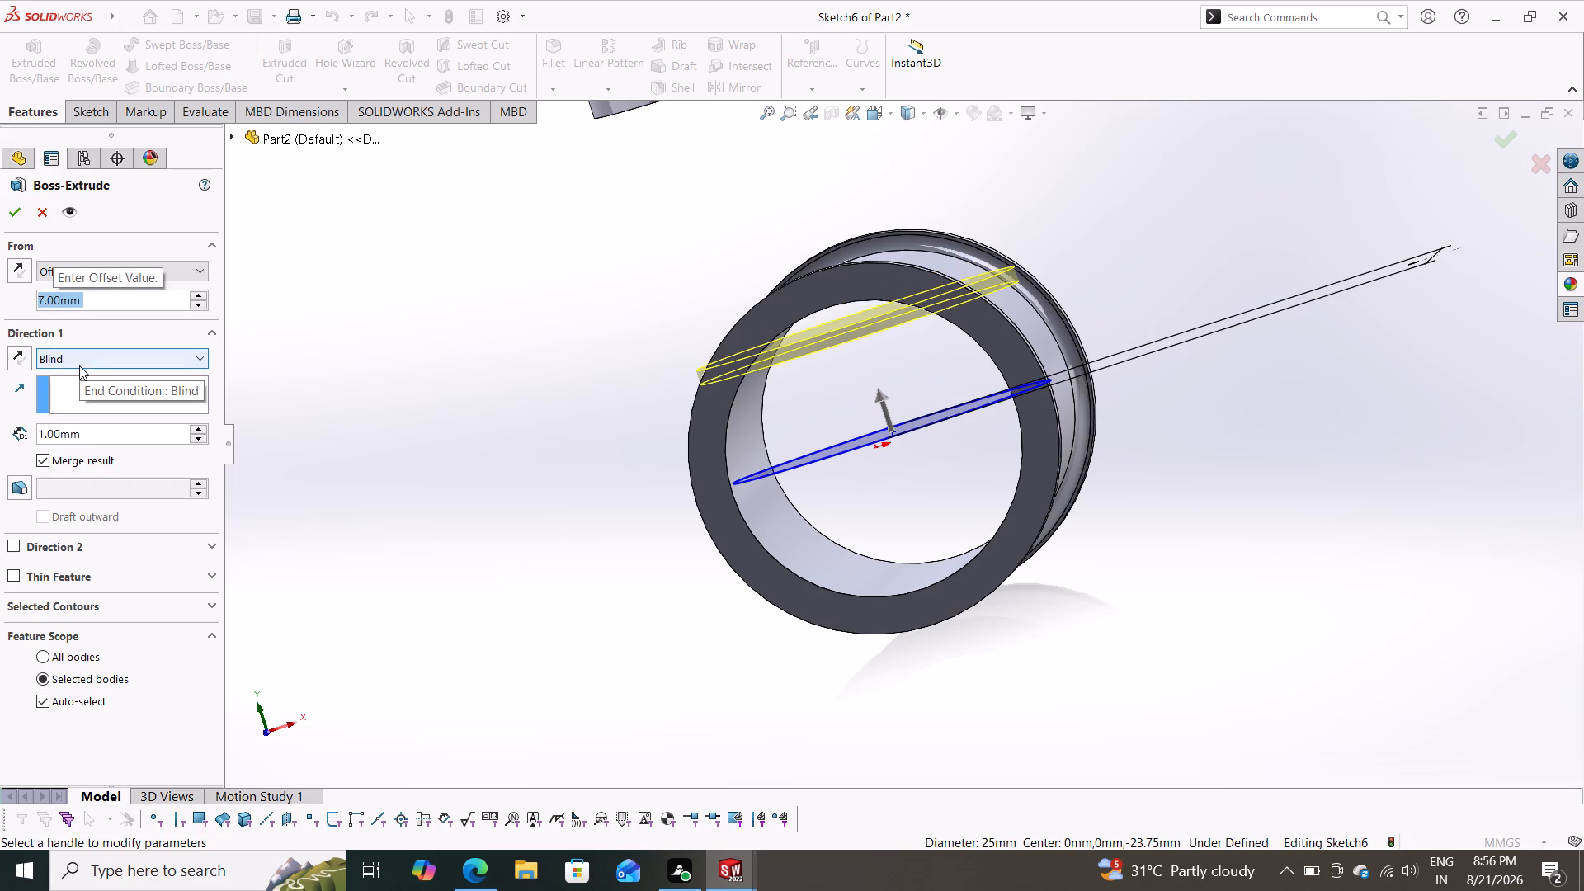
# Extrude the 22.5 mm circle to a blind depth of 20 mm, merged with the tube and the disc above it.
pyautogui.moveTo(387, 568); pyautogui.dragTo(479, 589, button='middle')
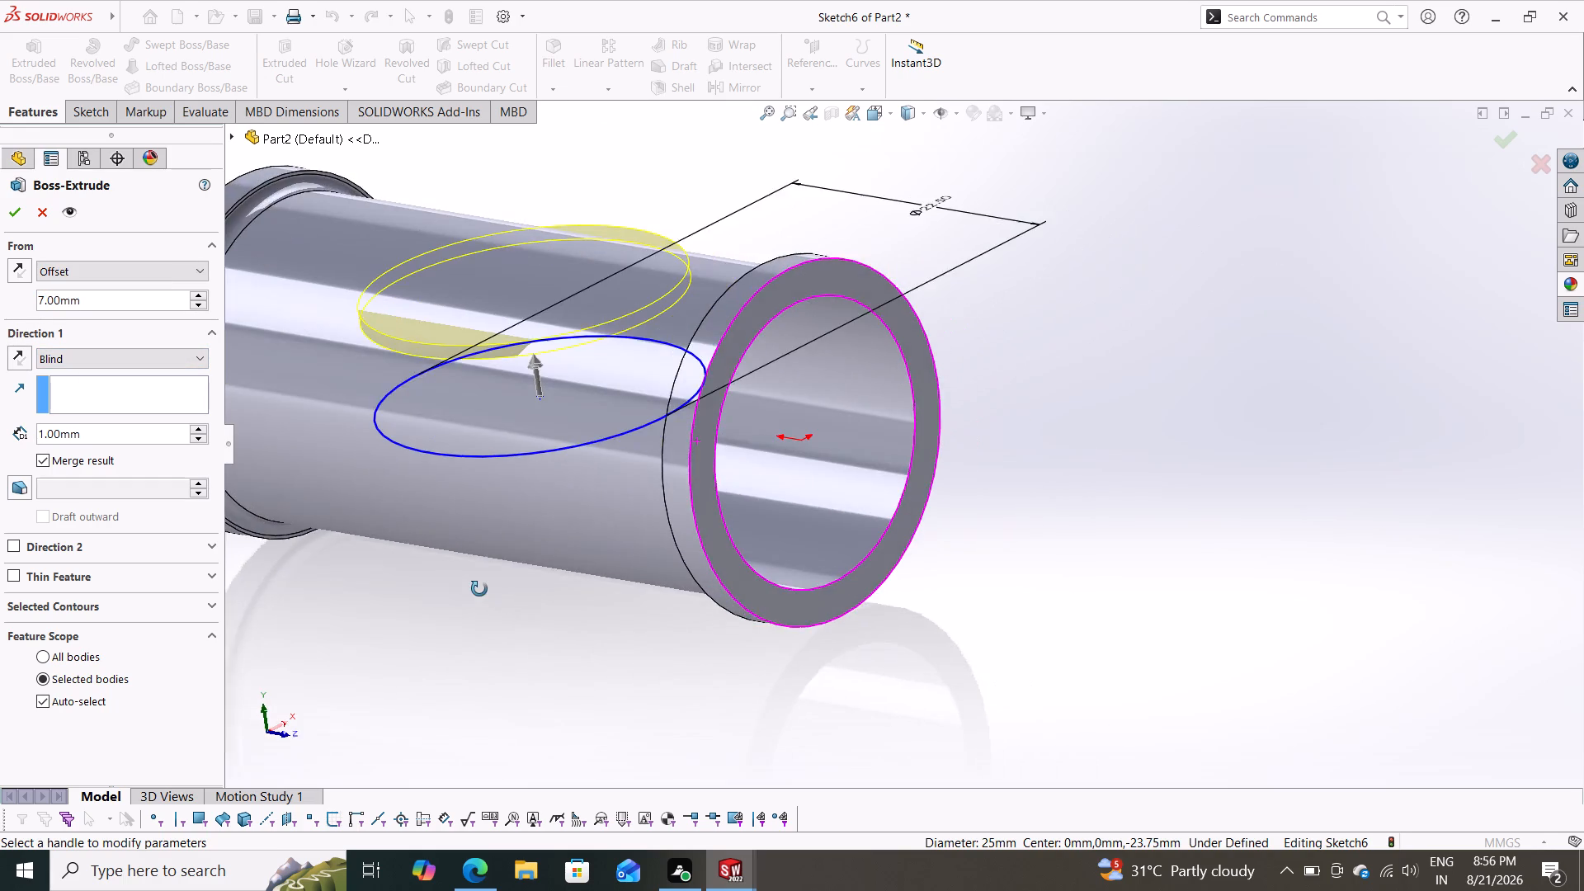
pyautogui.moveTo(479, 589); pyautogui.dragTo(492, 598, button='middle')
pyautogui.scroll(-2, 420, 602)
pyautogui.scroll(3, 417, 604)
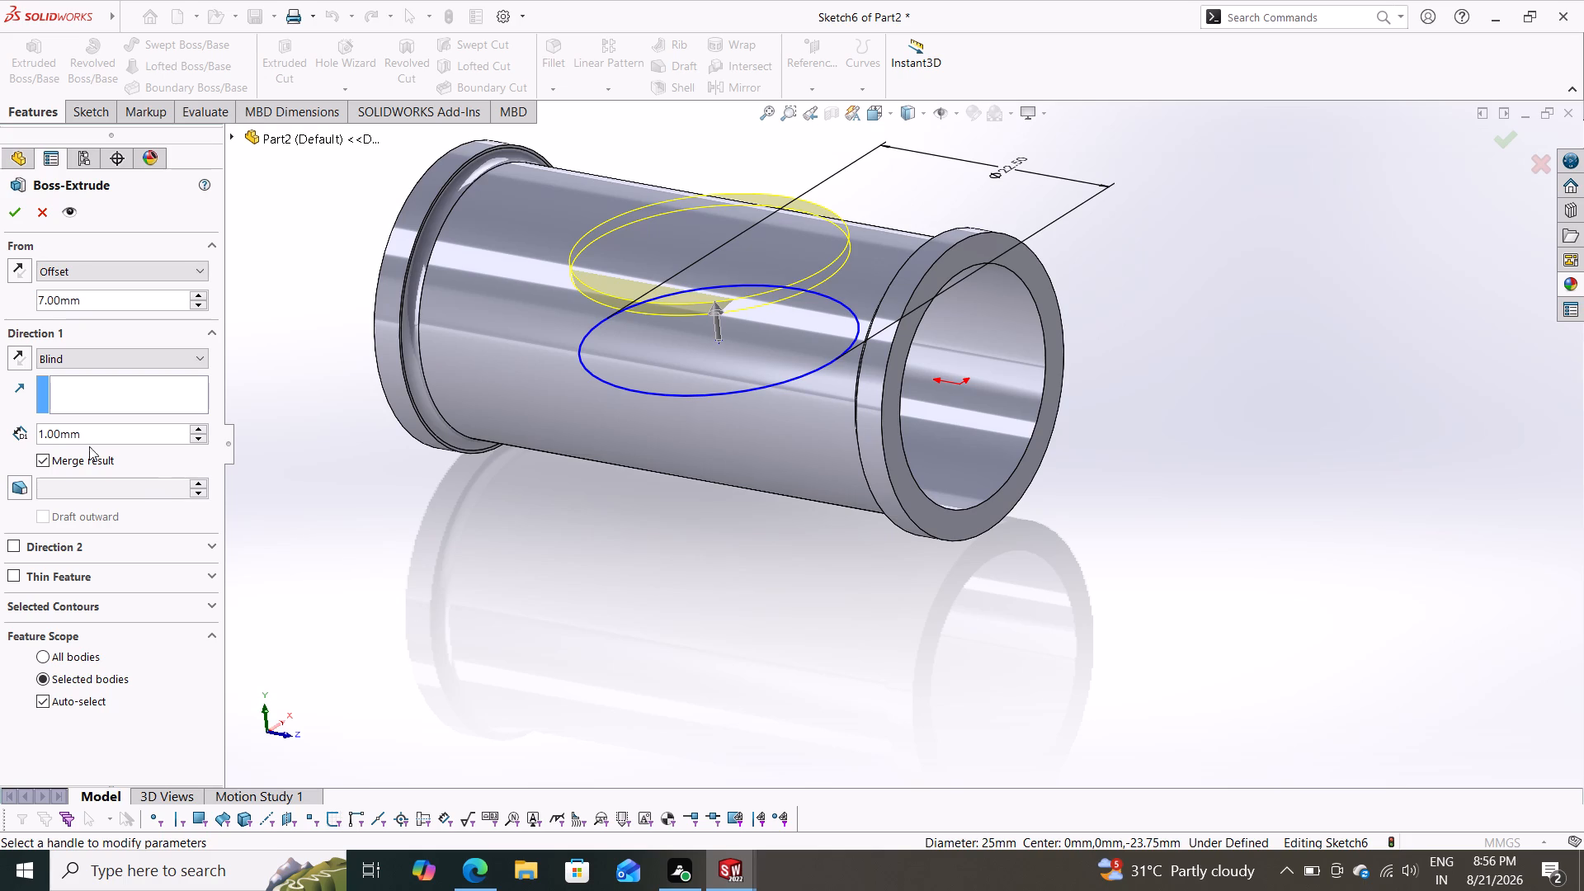
pyautogui.moveTo(110, 434); pyautogui.dragTo(0, 433)
pyautogui.write('20')
pyautogui.press('Return')
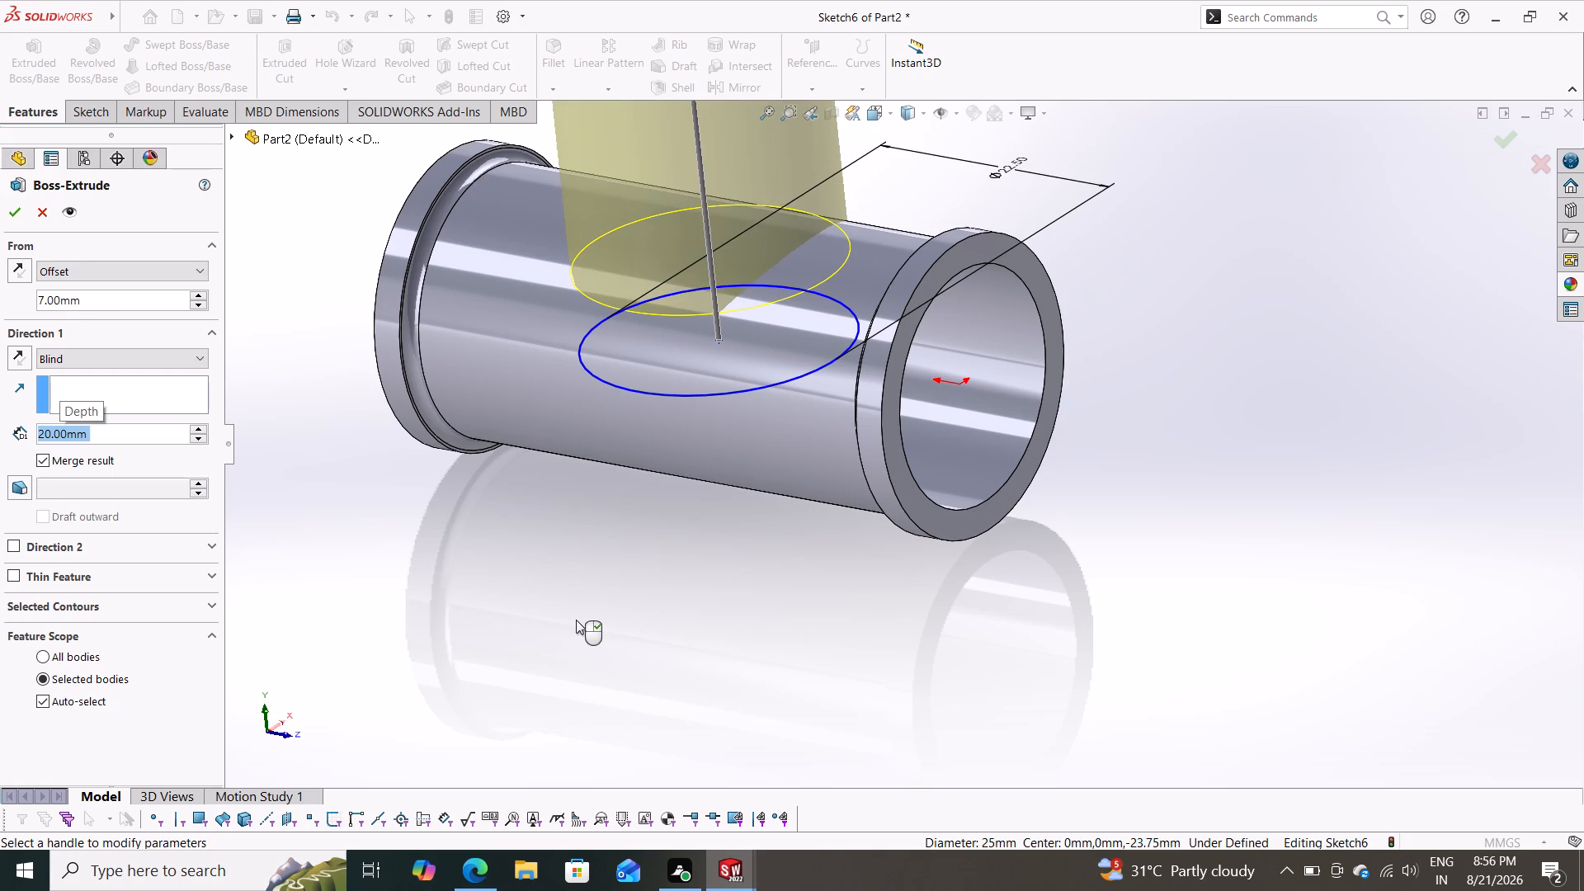
pyautogui.scroll(-3, 705, 614)
pyautogui.scroll(7, 699, 612)
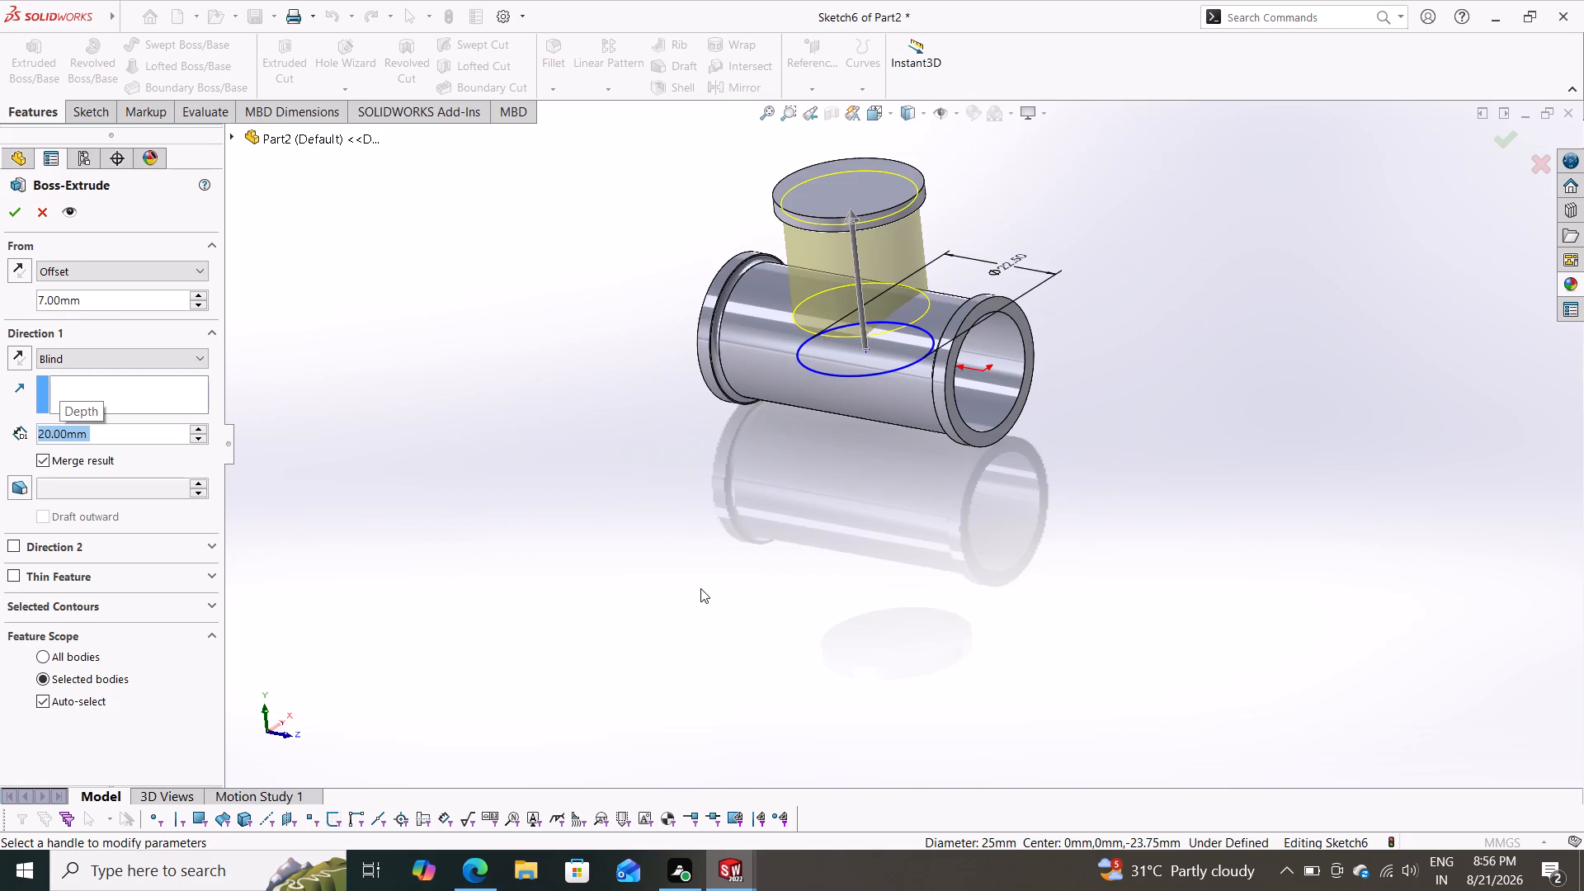
pyautogui.moveTo(1071, 244); pyautogui.dragTo(949, 296, button='middle')
pyautogui.scroll(-1, 1071, 244)
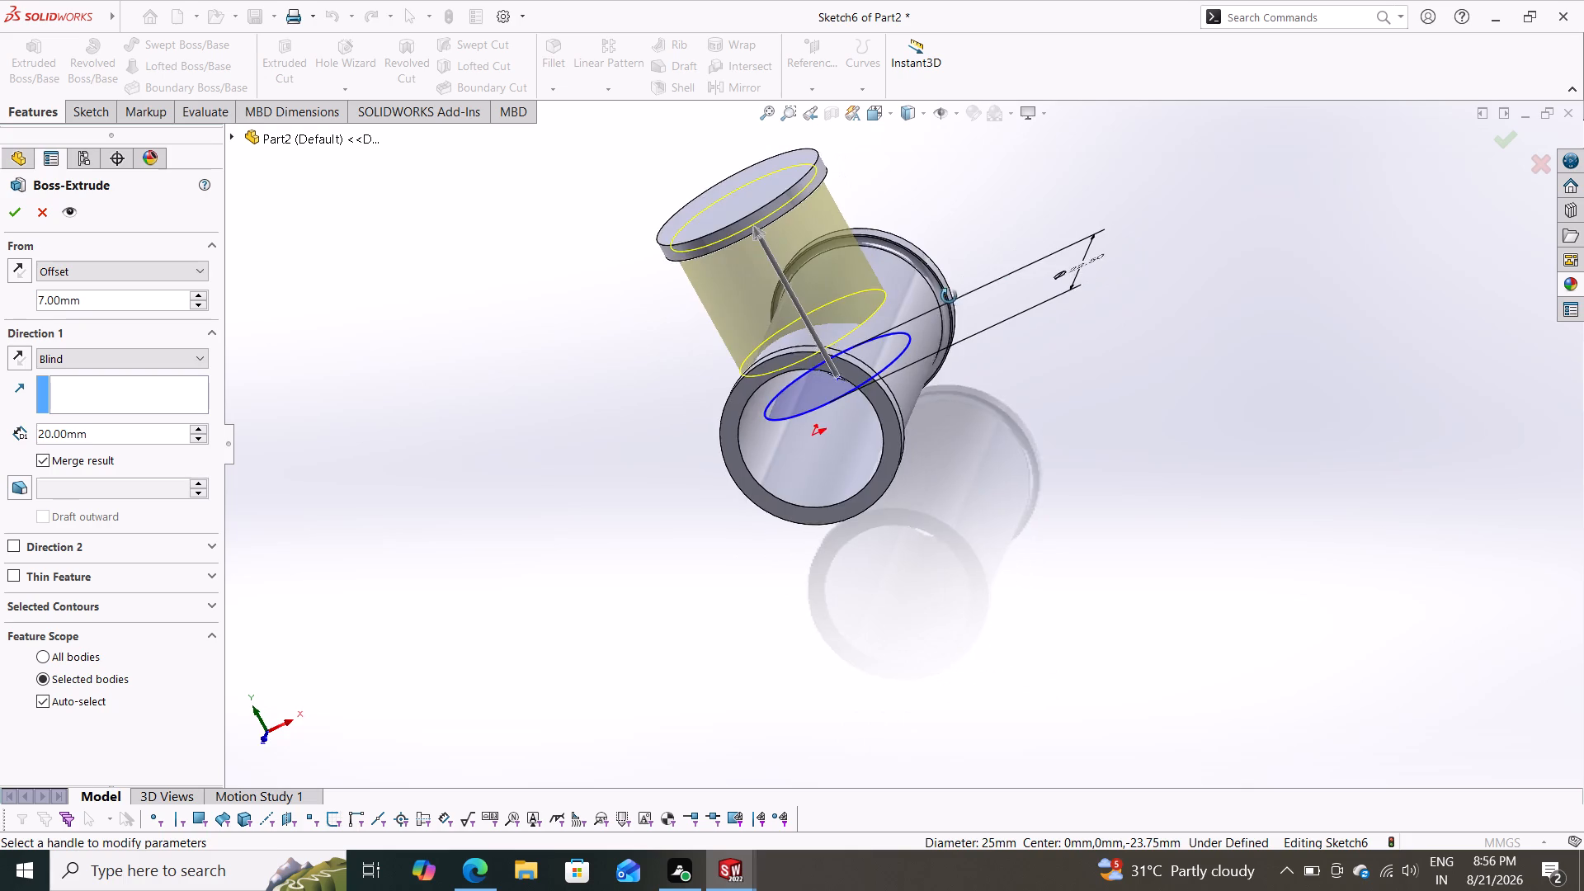
pyautogui.moveTo(949, 296); pyautogui.dragTo(1091, 316, button='middle')
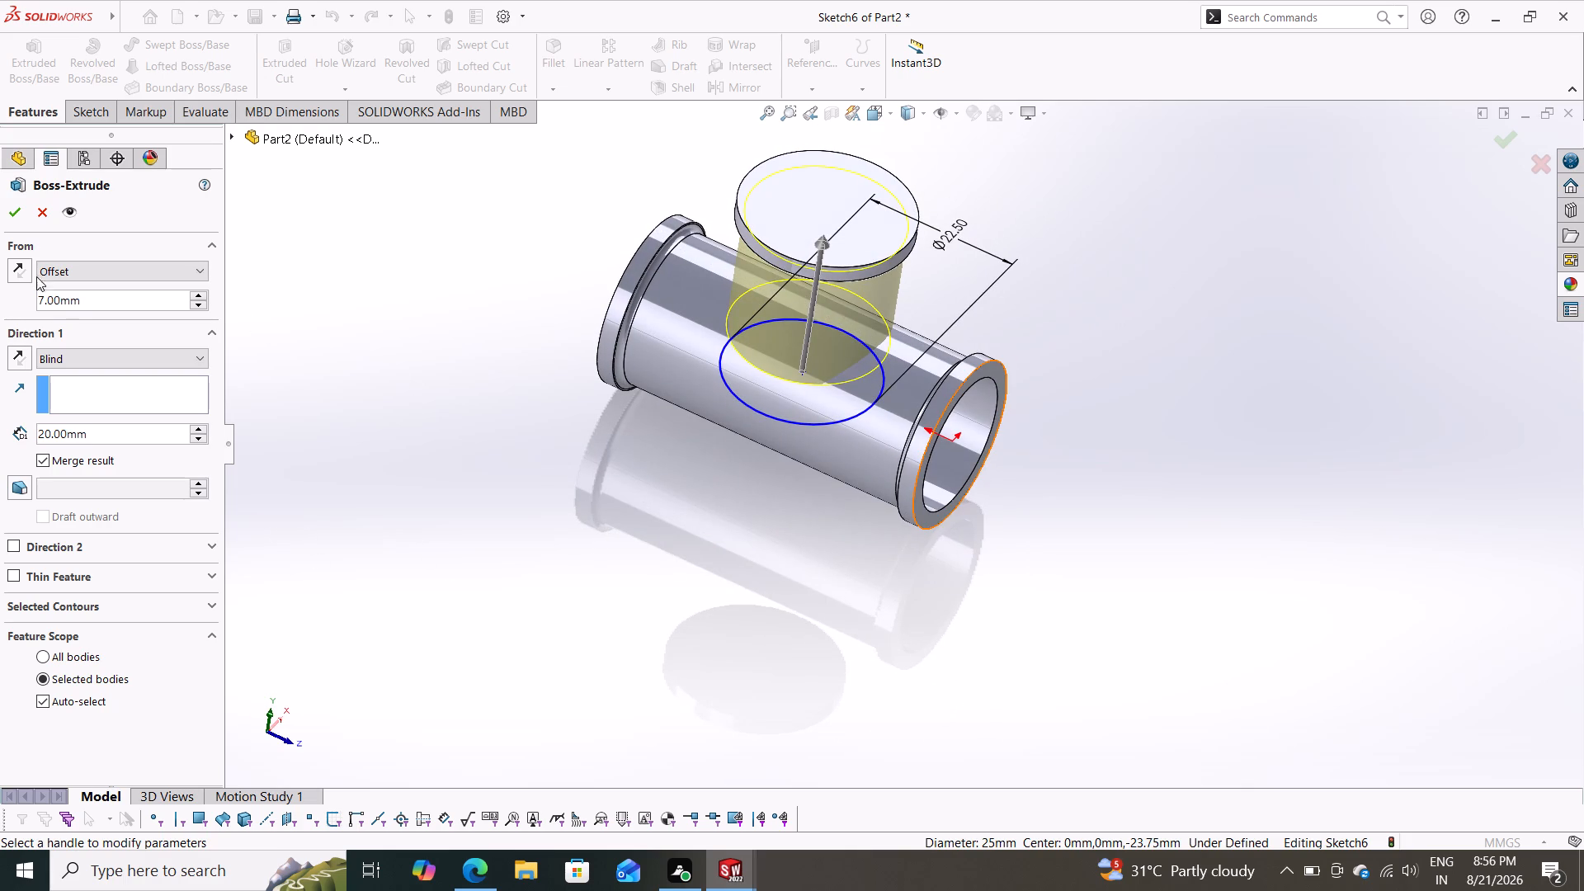
pyautogui.click(16, 218)
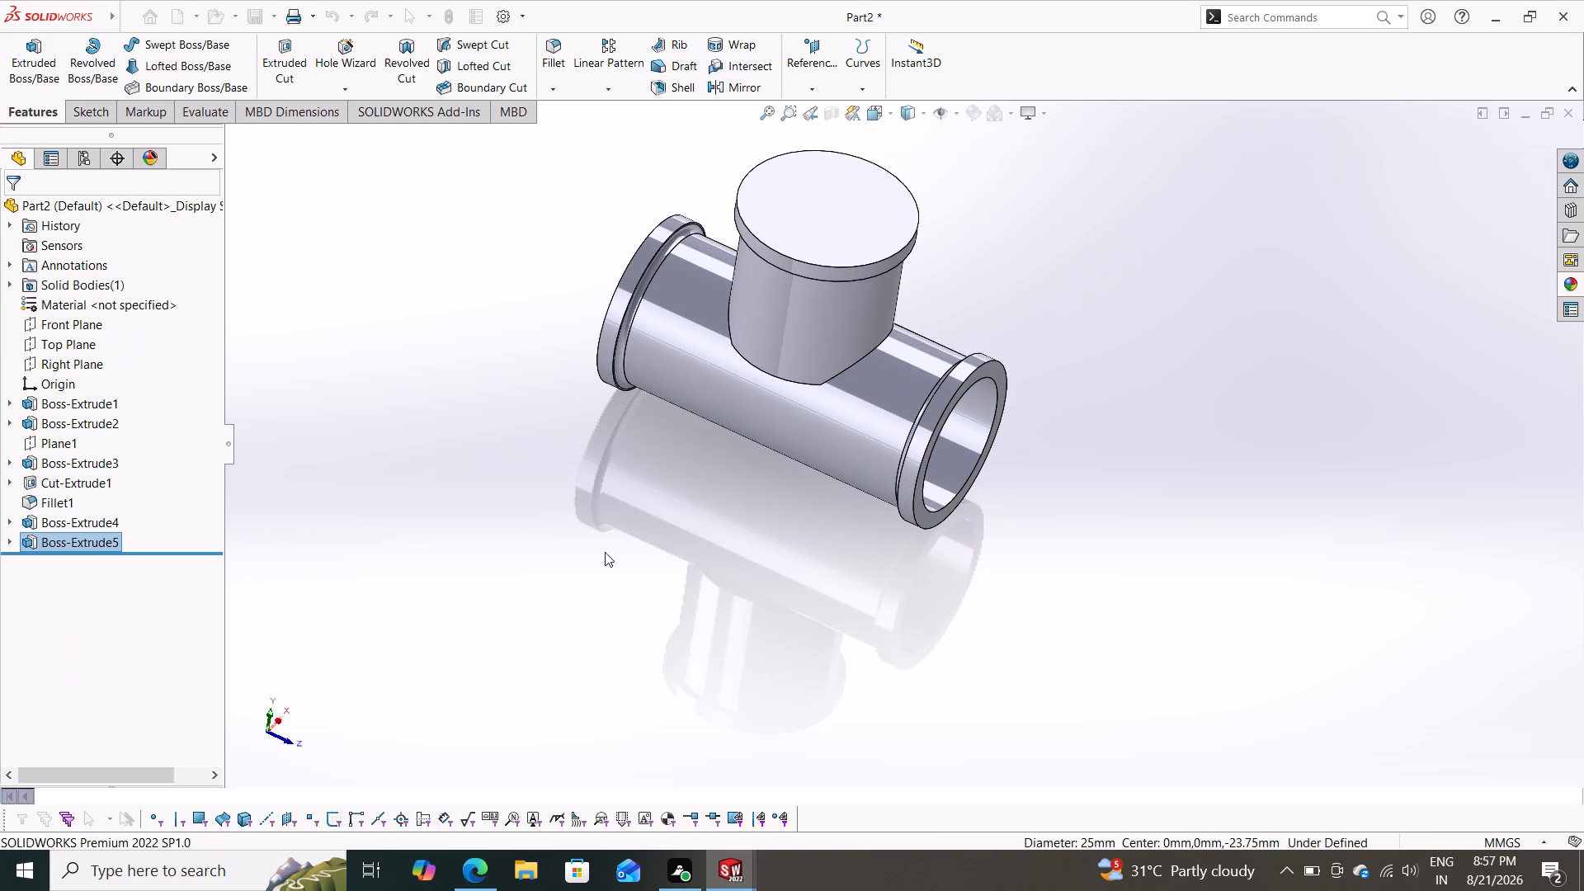
# Examine the junction between the new branch and the tube, outside and through the open bore.
pyautogui.scroll(-1, 835, 523)
pyautogui.moveTo(835, 523); pyautogui.dragTo(857, 342, button='middle')
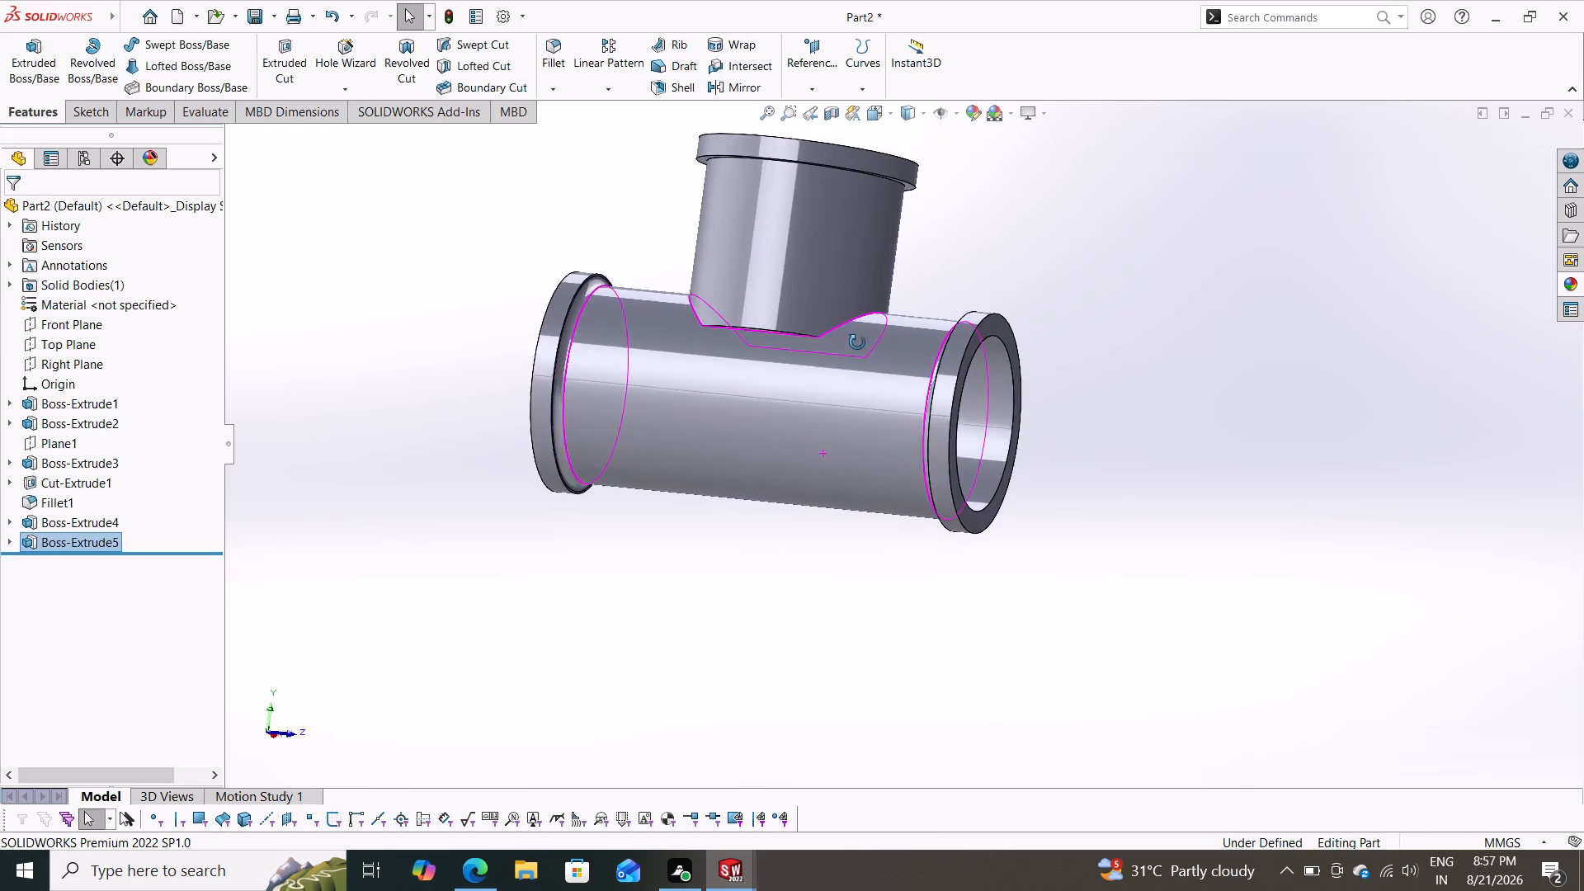
pyautogui.moveTo(857, 342); pyautogui.dragTo(865, 384, button='middle')
pyautogui.moveTo(708, 582); pyautogui.dragTo(745, 402, button='middle')
pyautogui.scroll(-1, 708, 582)
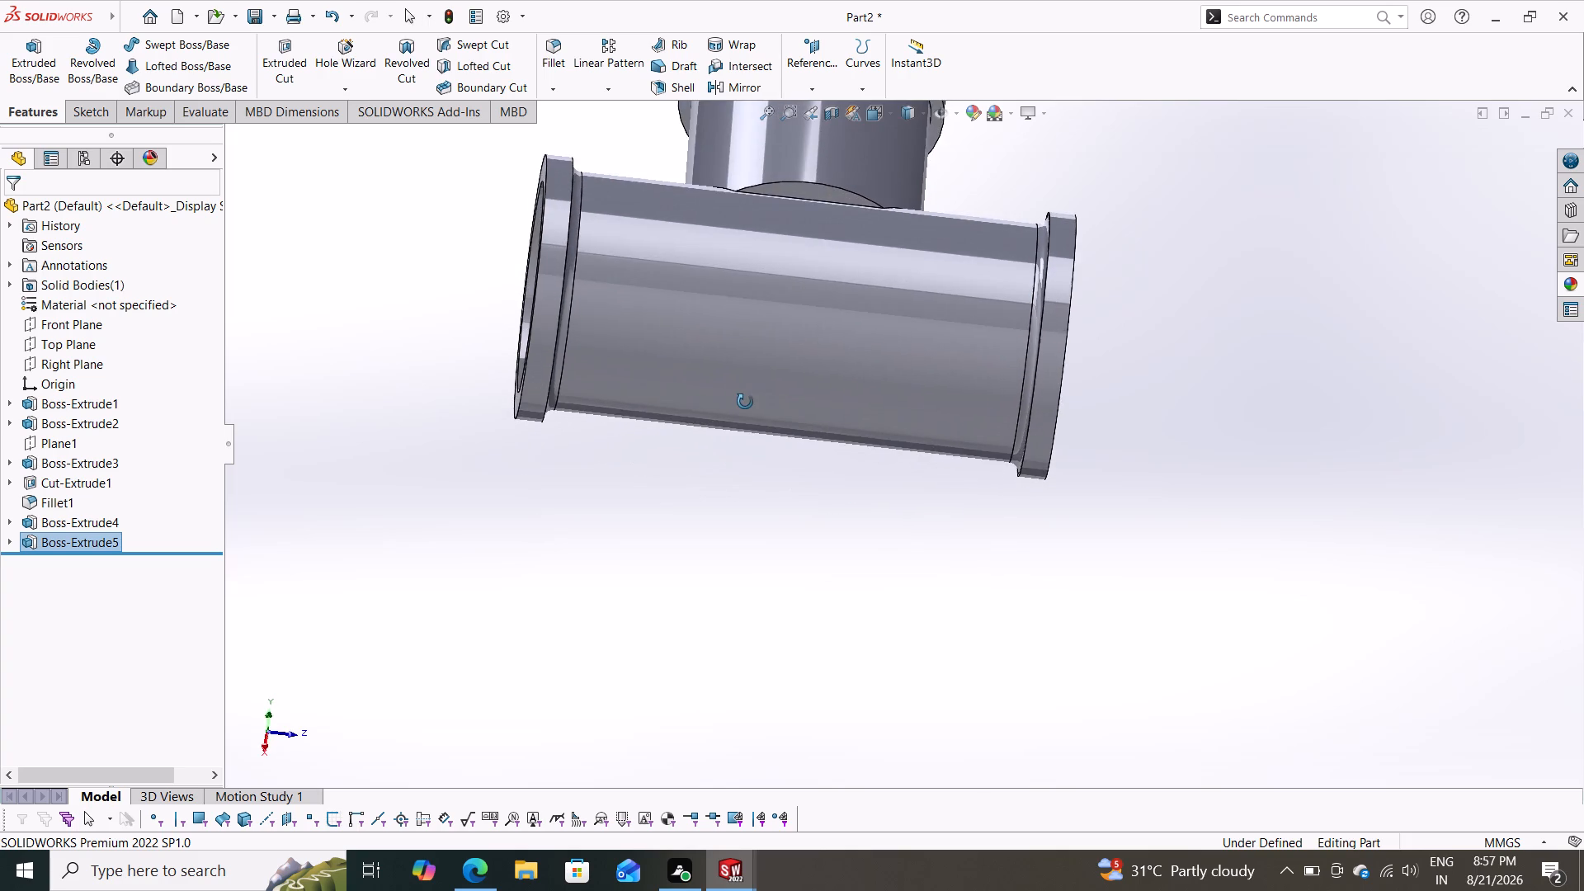
pyautogui.moveTo(745, 402); pyautogui.dragTo(741, 596, button='middle')
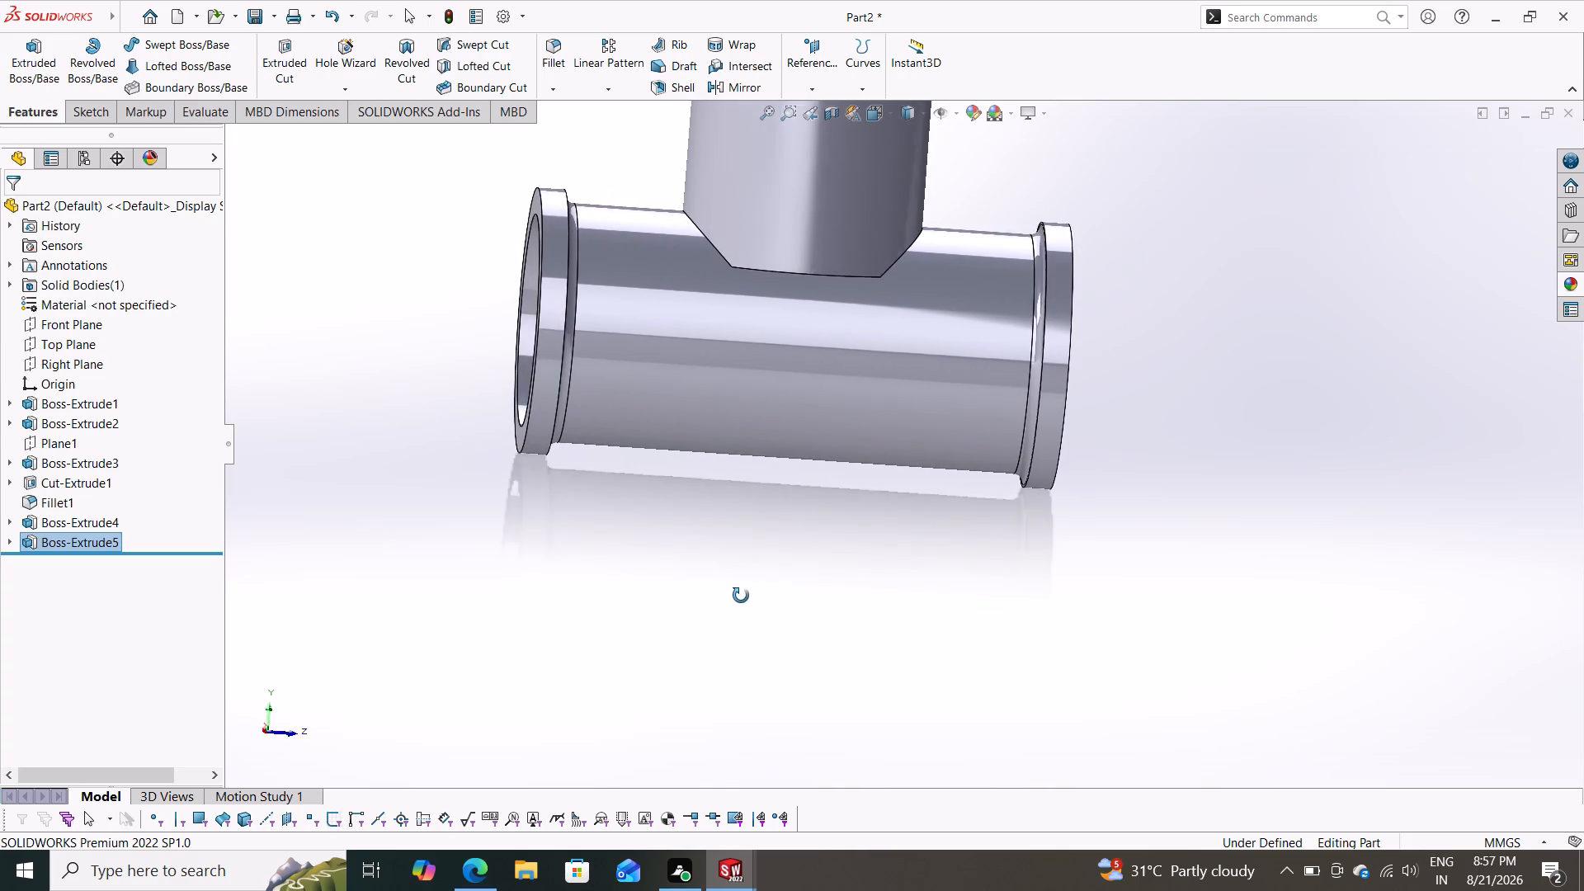
pyautogui.moveTo(741, 596); pyautogui.dragTo(741, 606, button='middle')
pyautogui.scroll(1, 741, 606)
pyautogui.scroll(-1, 1101, 633)
pyautogui.moveTo(1099, 629); pyautogui.dragTo(1049, 520, button='middle')
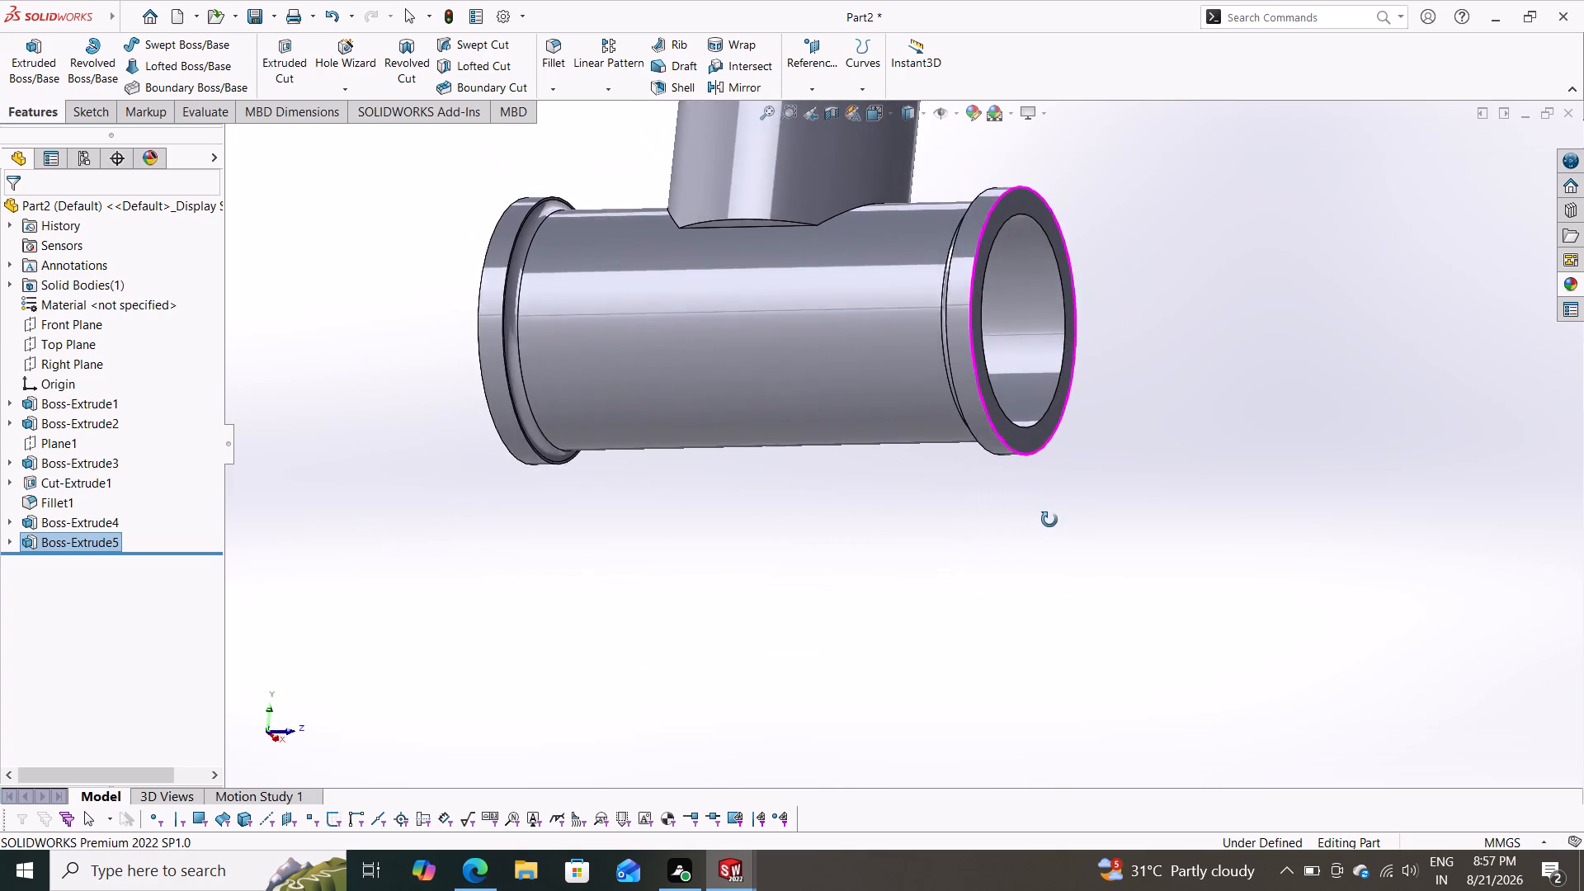
pyautogui.moveTo(1049, 520); pyautogui.dragTo(931, 571, button='middle')
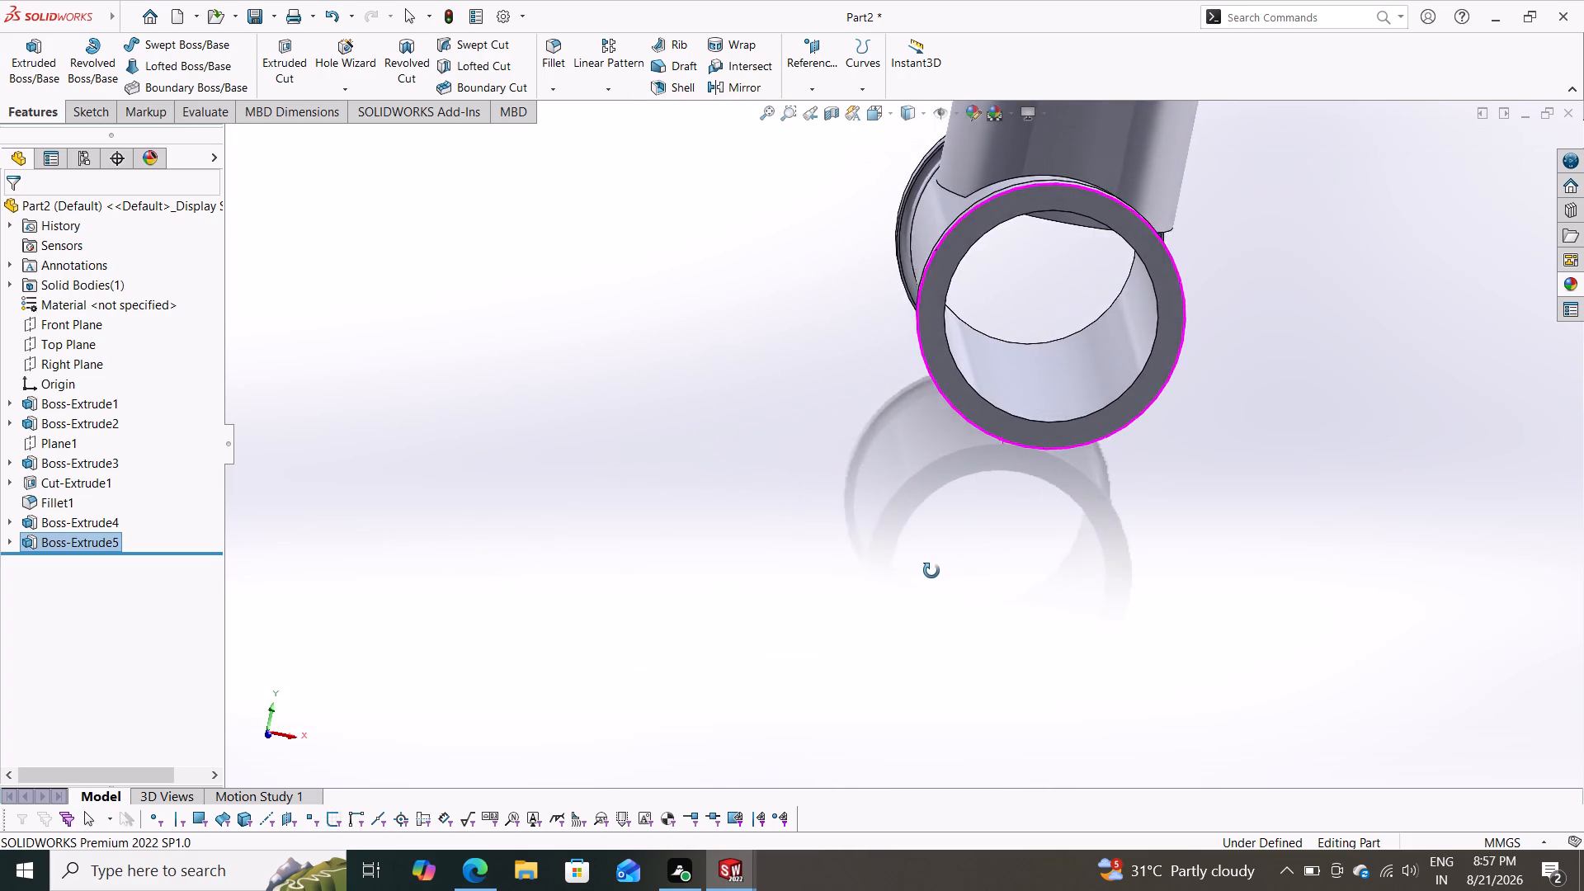
pyautogui.moveTo(931, 571); pyautogui.dragTo(901, 540, button='middle')
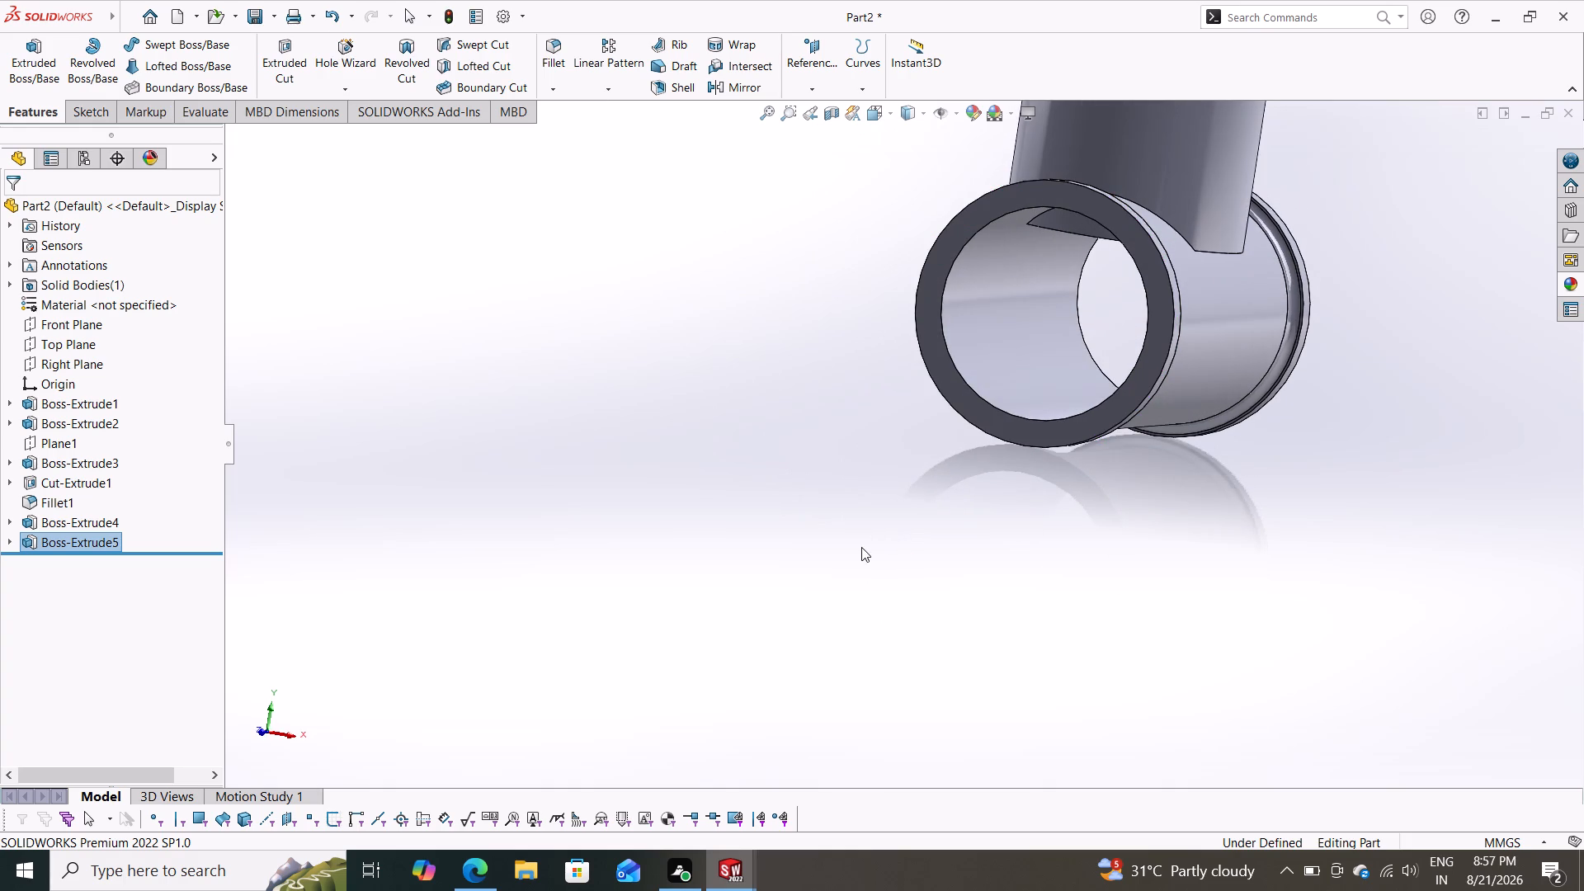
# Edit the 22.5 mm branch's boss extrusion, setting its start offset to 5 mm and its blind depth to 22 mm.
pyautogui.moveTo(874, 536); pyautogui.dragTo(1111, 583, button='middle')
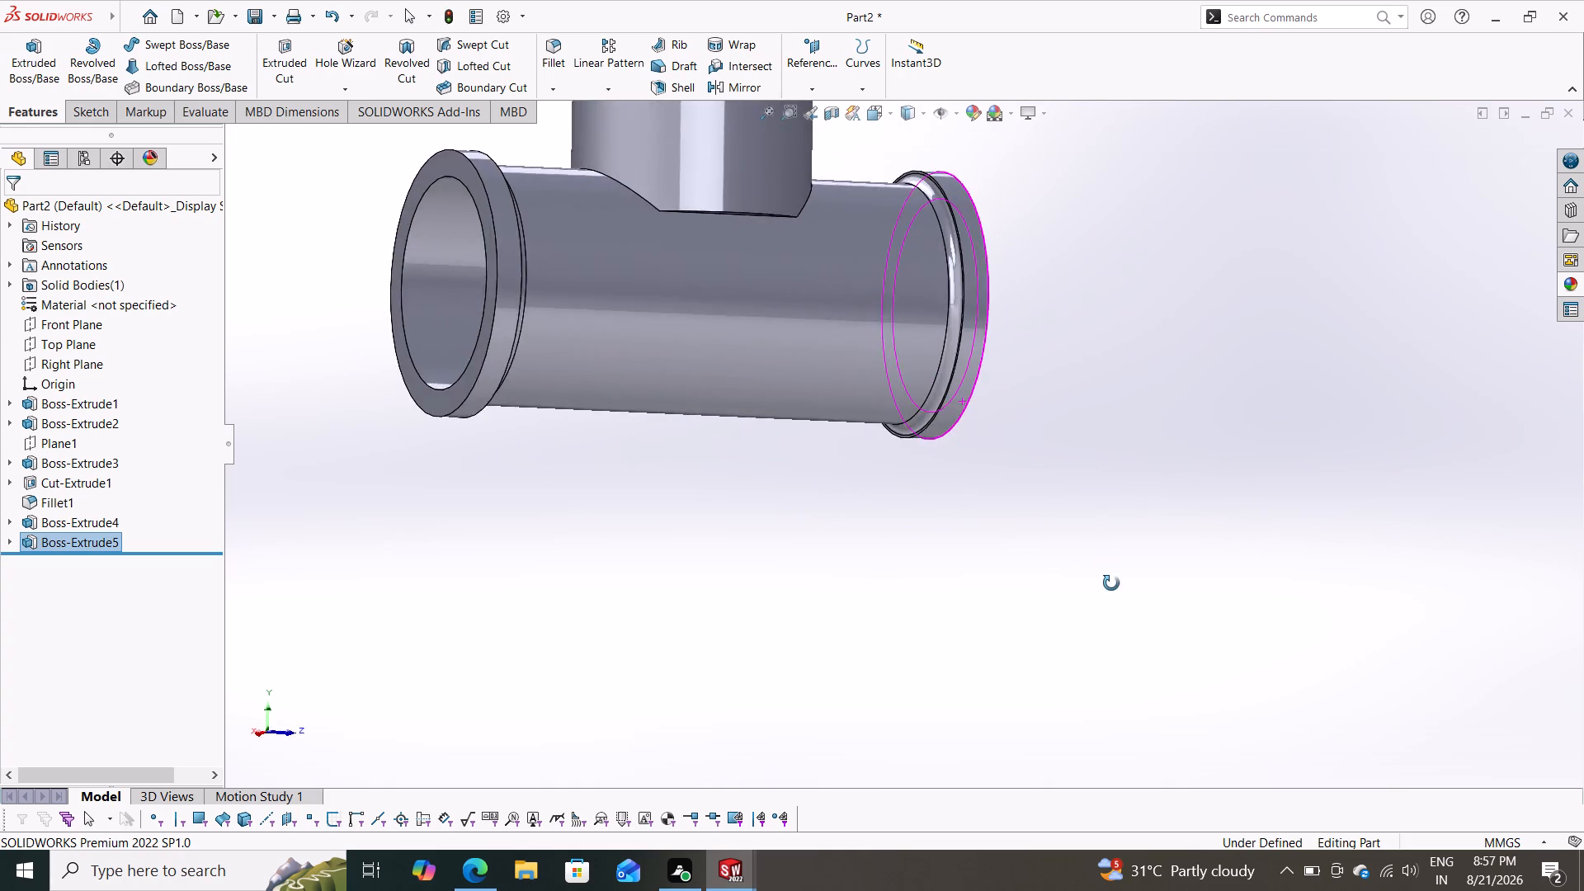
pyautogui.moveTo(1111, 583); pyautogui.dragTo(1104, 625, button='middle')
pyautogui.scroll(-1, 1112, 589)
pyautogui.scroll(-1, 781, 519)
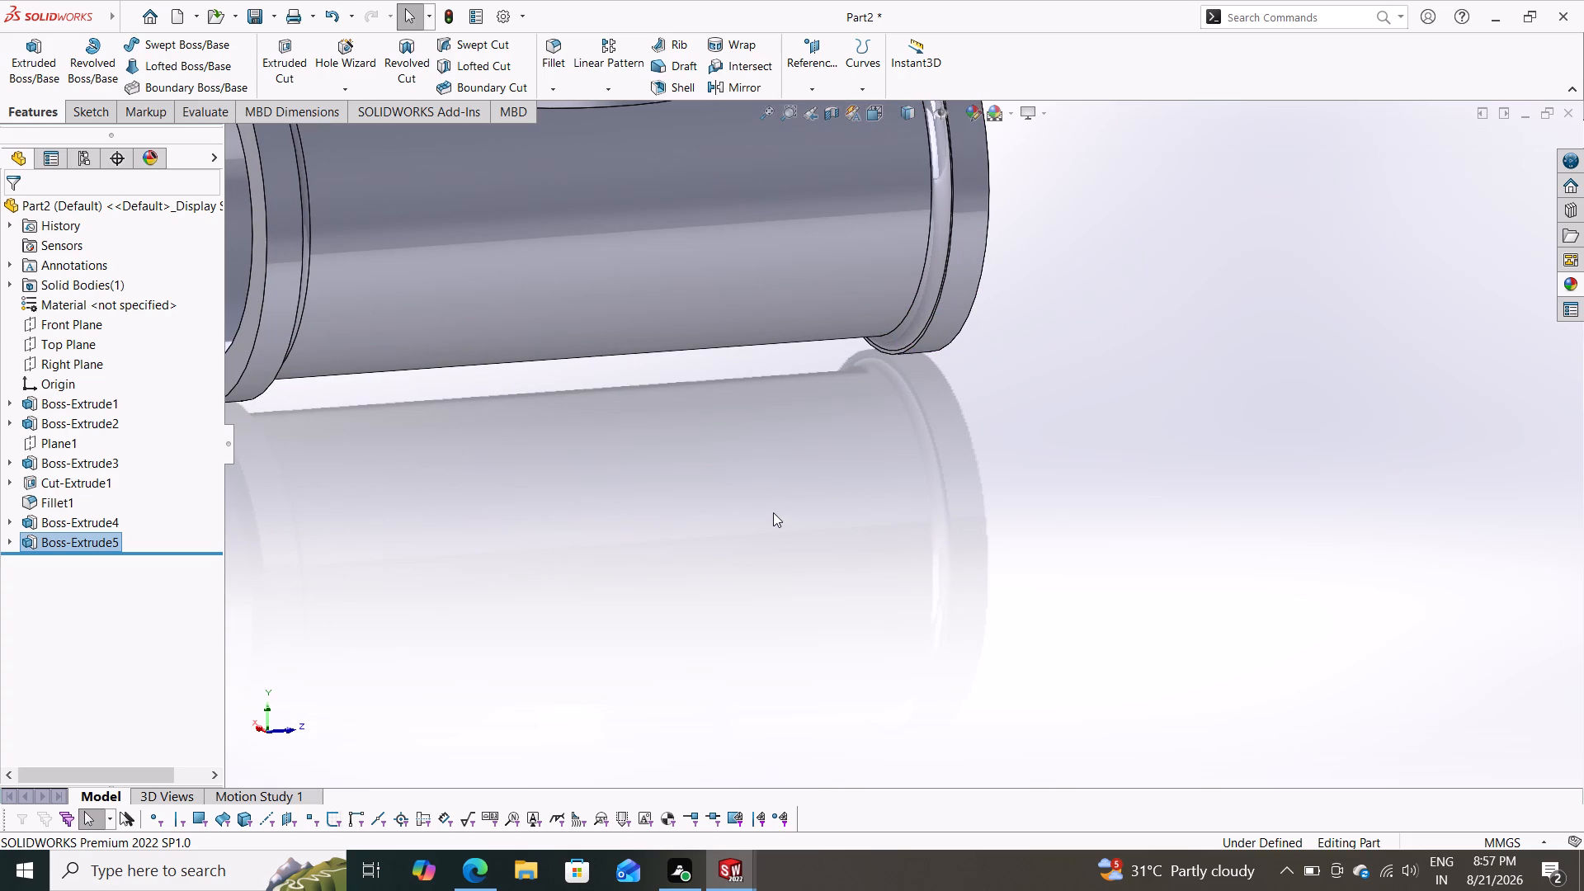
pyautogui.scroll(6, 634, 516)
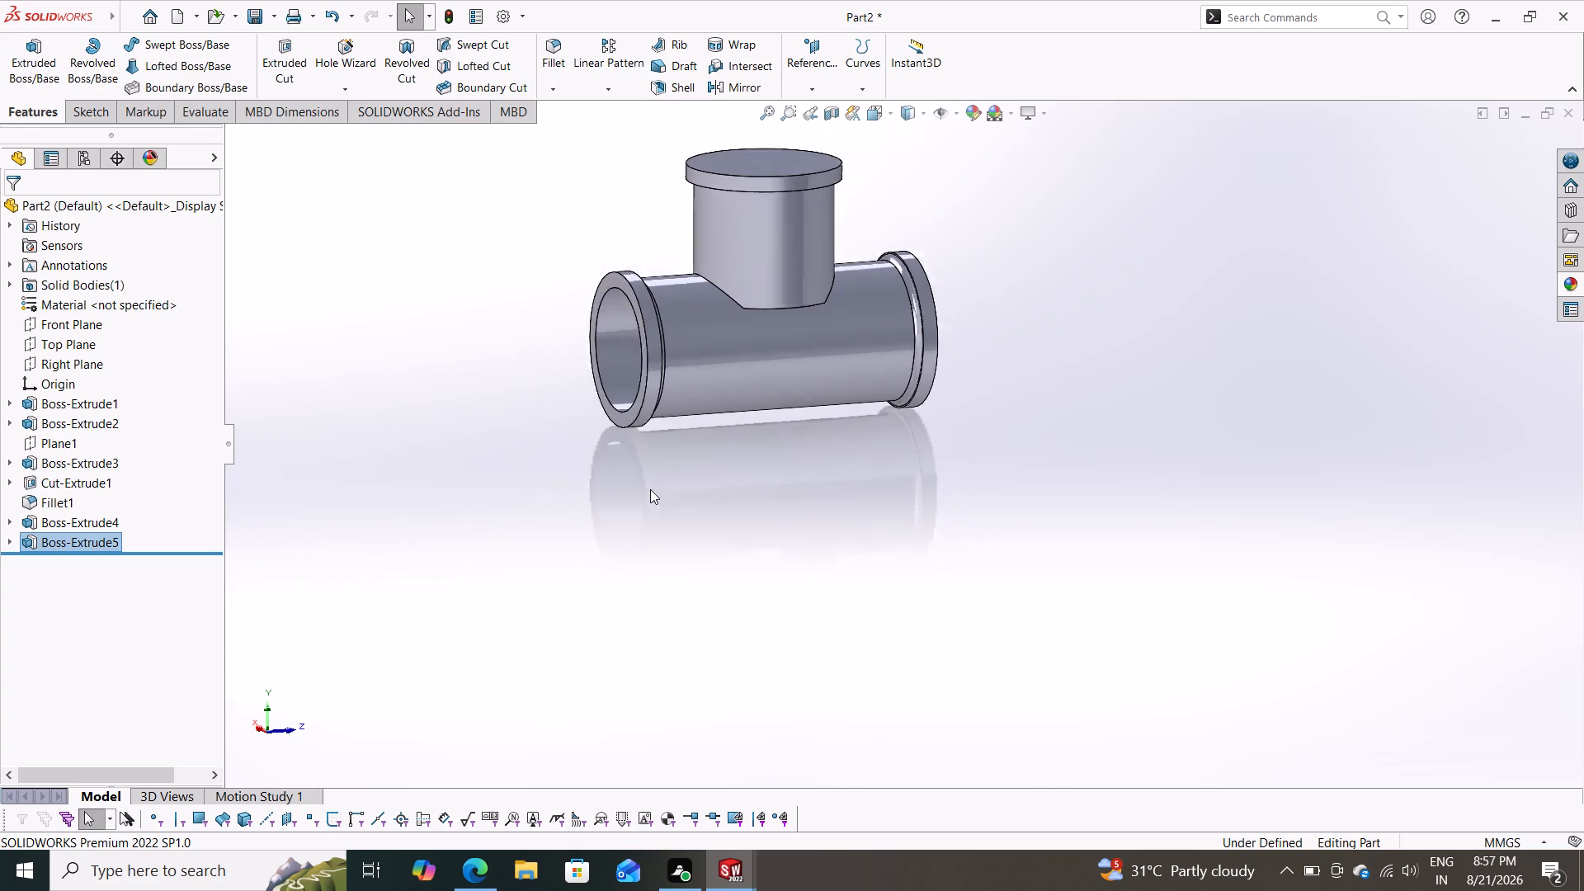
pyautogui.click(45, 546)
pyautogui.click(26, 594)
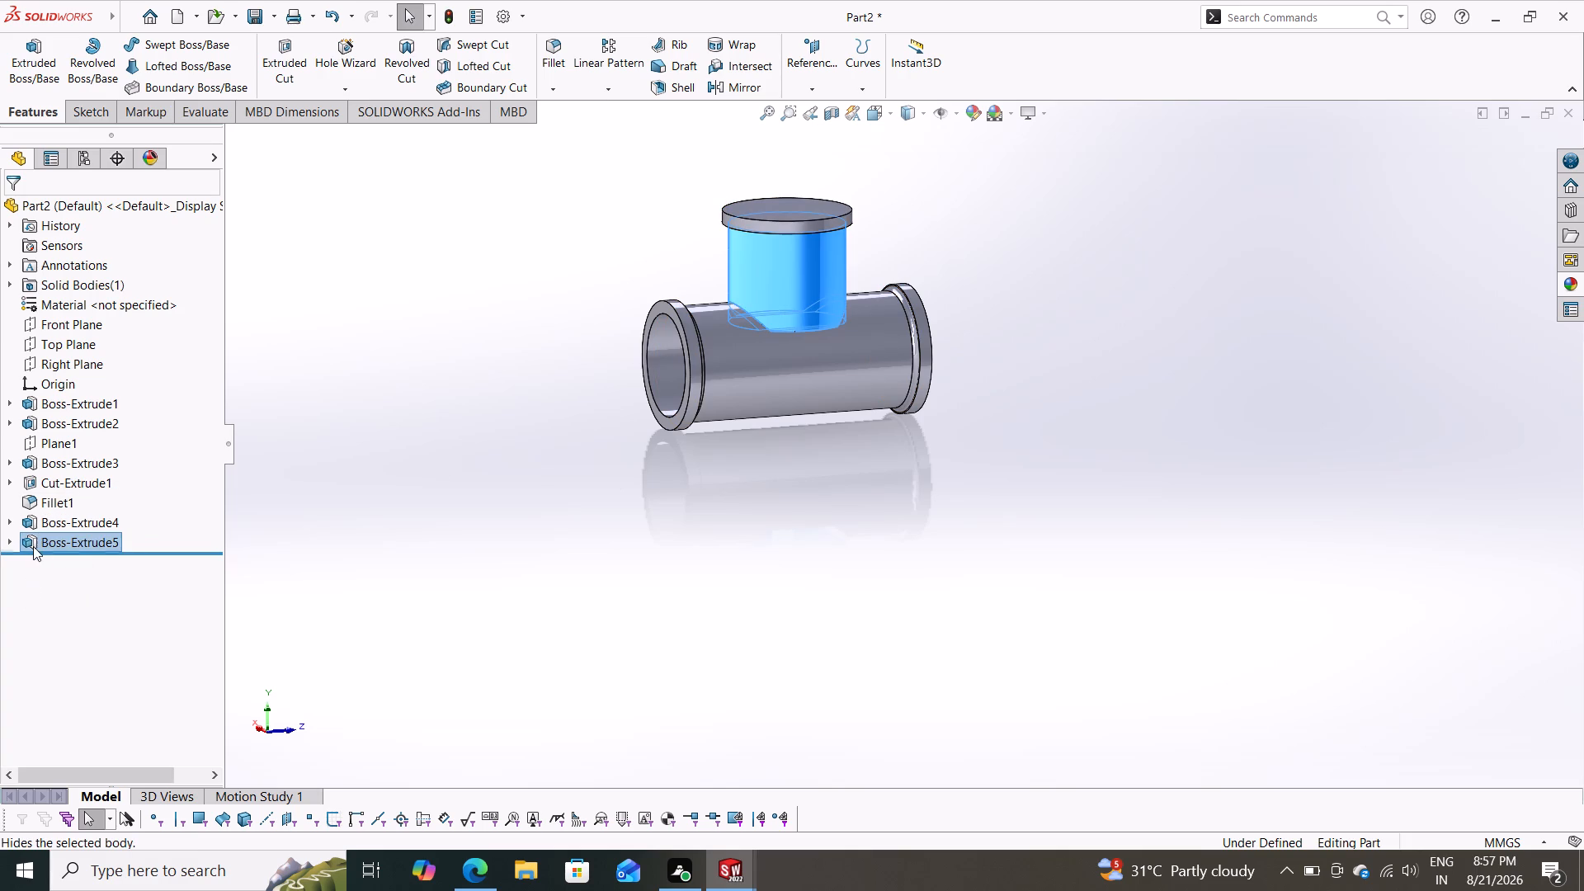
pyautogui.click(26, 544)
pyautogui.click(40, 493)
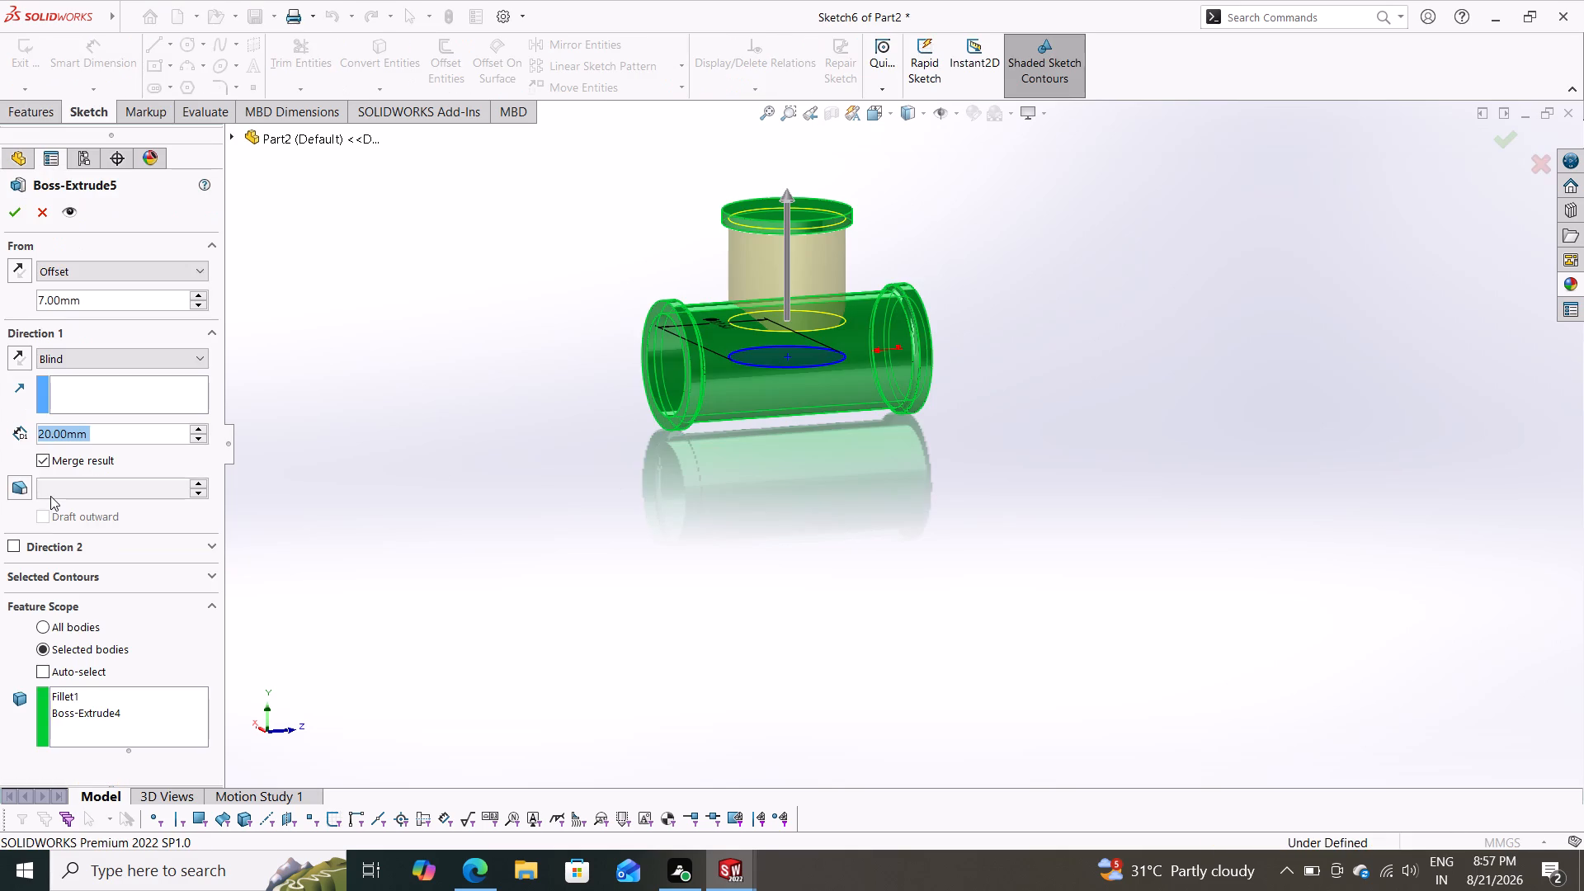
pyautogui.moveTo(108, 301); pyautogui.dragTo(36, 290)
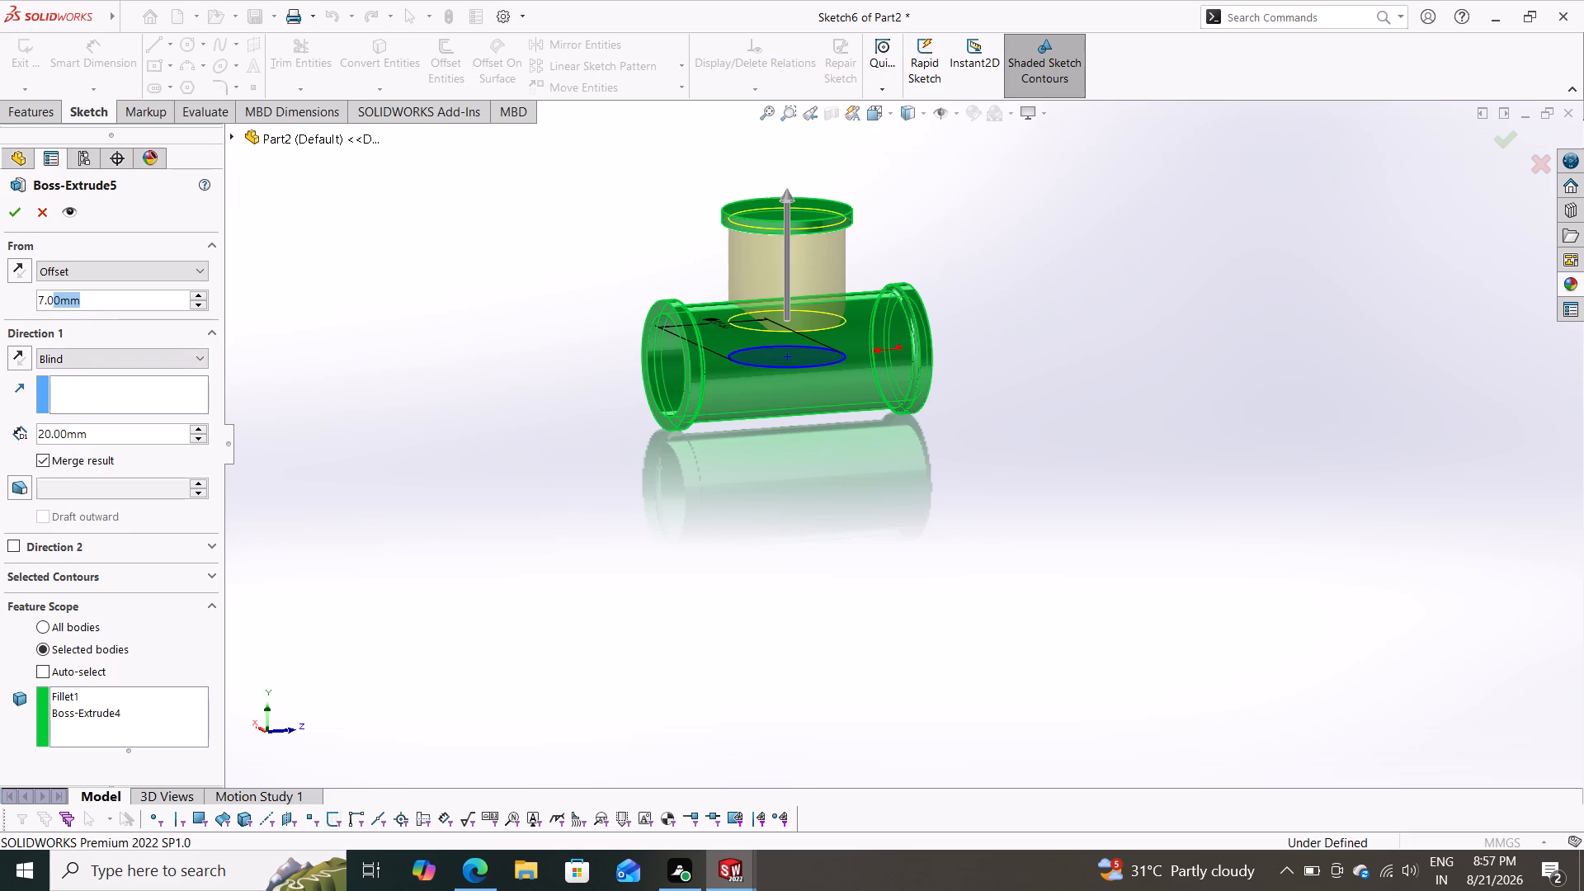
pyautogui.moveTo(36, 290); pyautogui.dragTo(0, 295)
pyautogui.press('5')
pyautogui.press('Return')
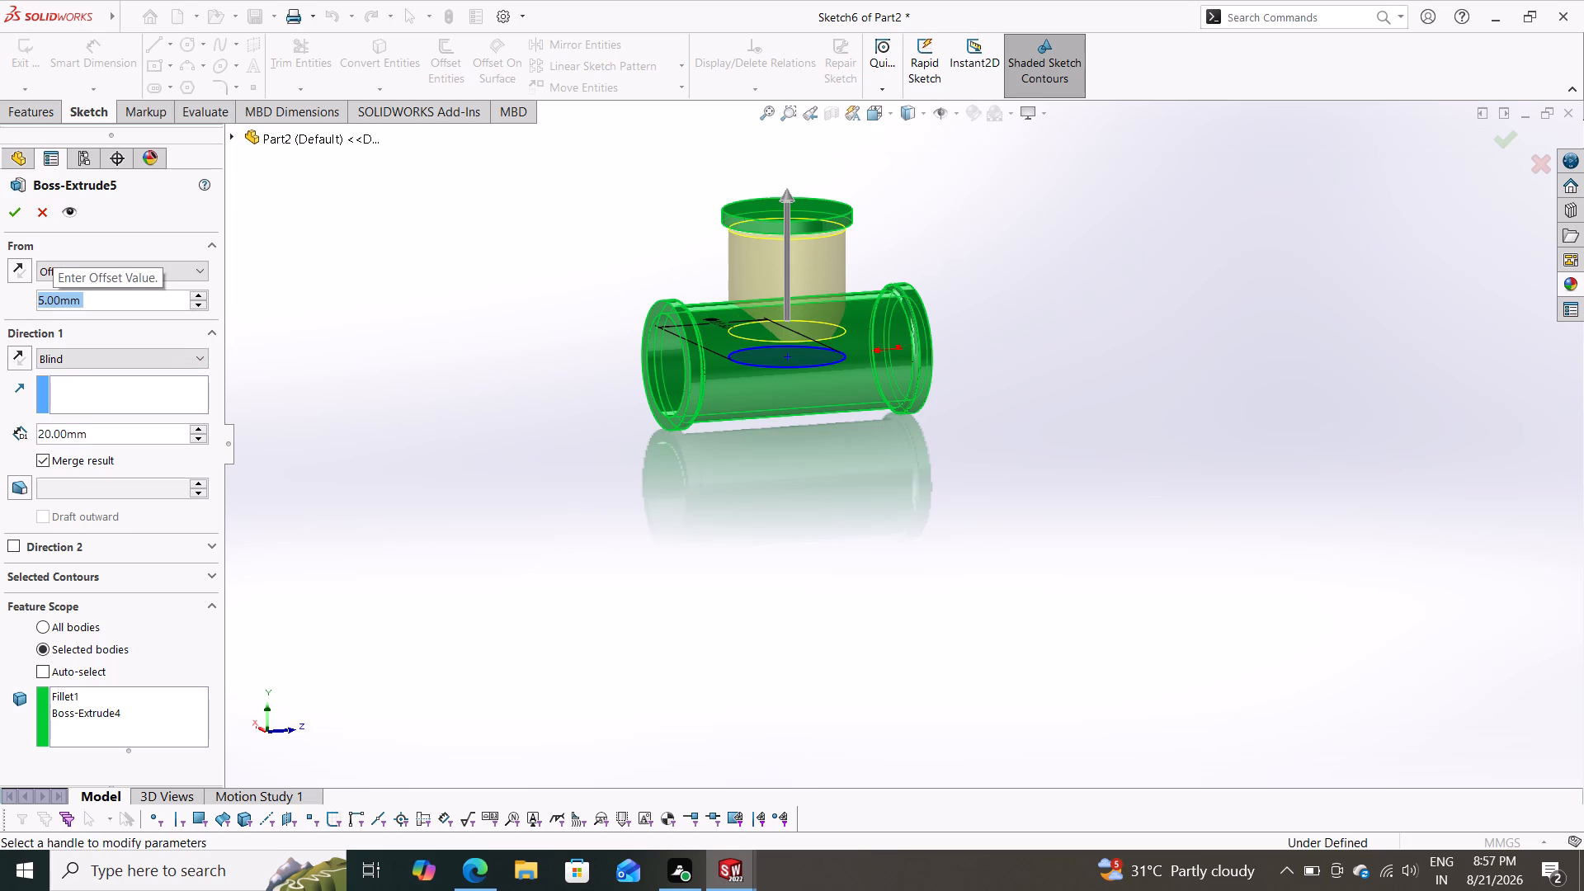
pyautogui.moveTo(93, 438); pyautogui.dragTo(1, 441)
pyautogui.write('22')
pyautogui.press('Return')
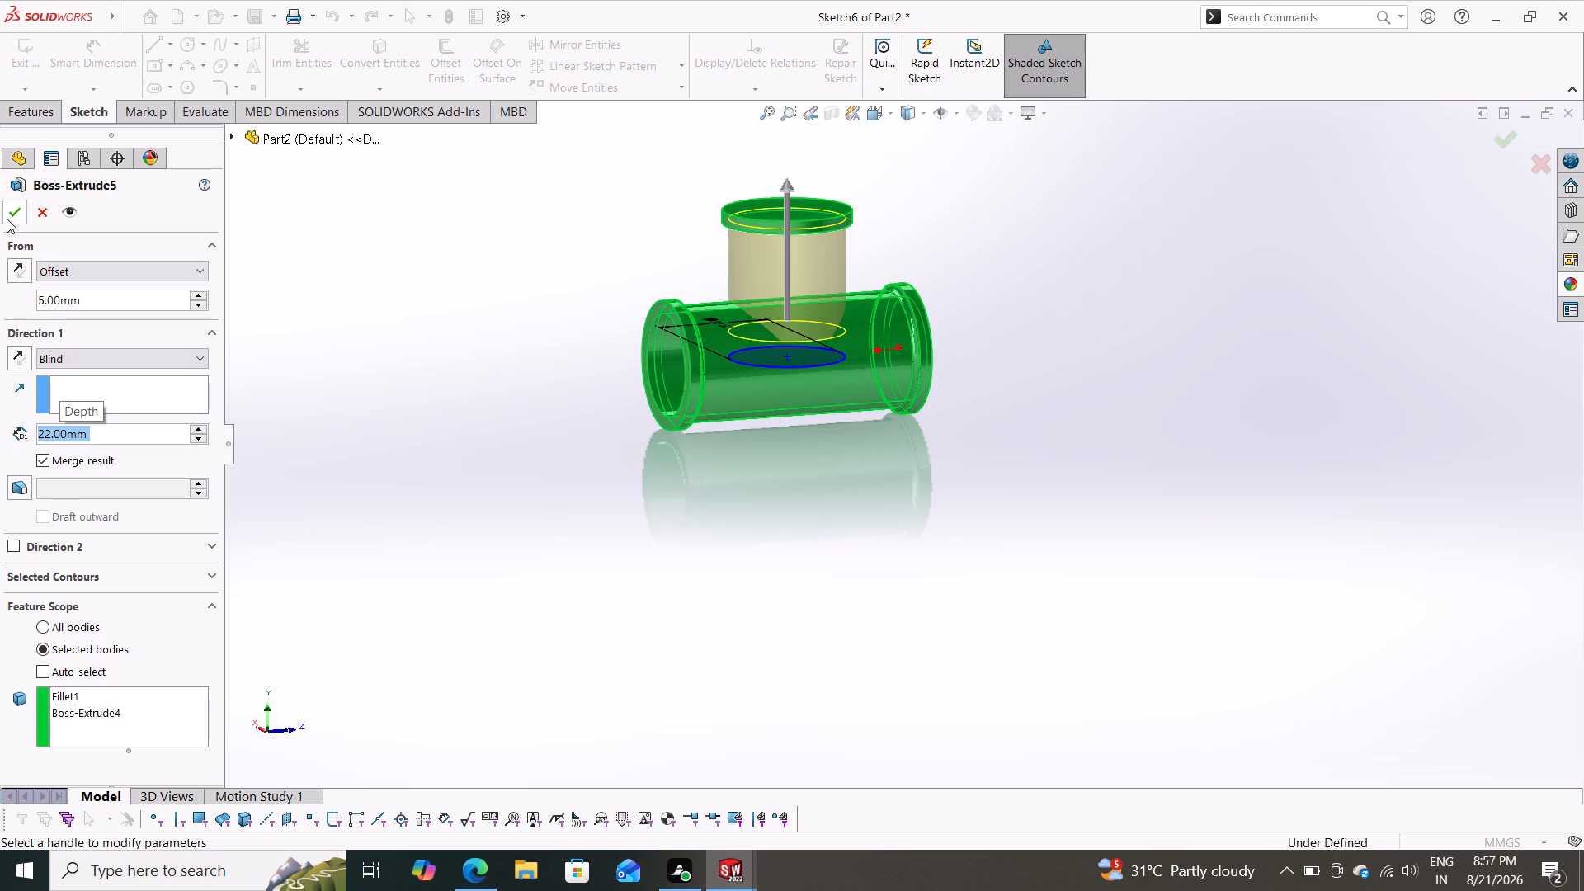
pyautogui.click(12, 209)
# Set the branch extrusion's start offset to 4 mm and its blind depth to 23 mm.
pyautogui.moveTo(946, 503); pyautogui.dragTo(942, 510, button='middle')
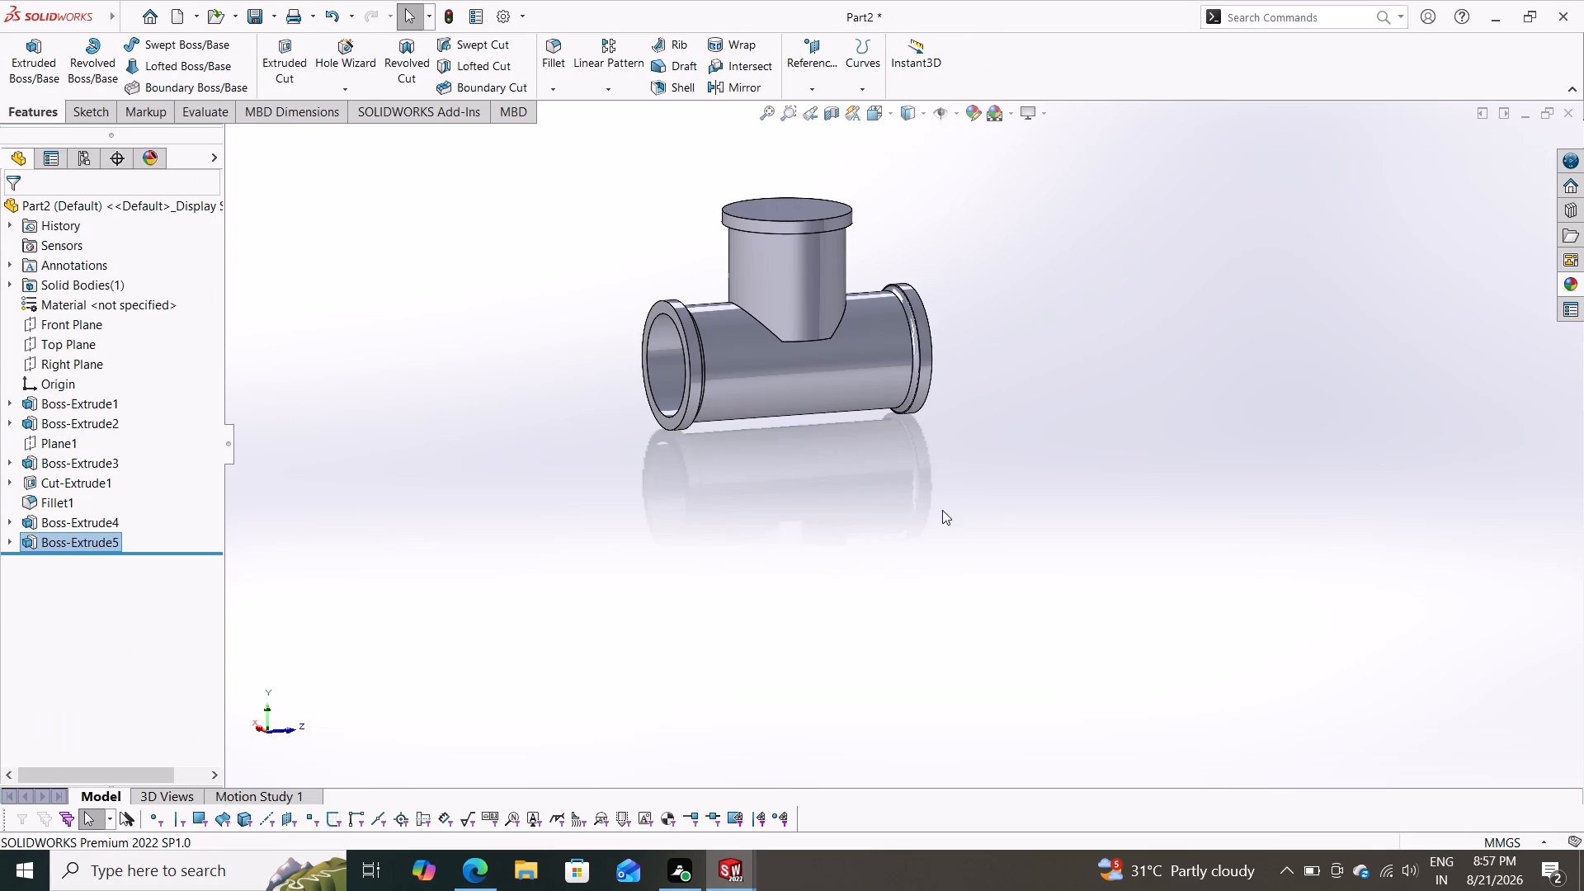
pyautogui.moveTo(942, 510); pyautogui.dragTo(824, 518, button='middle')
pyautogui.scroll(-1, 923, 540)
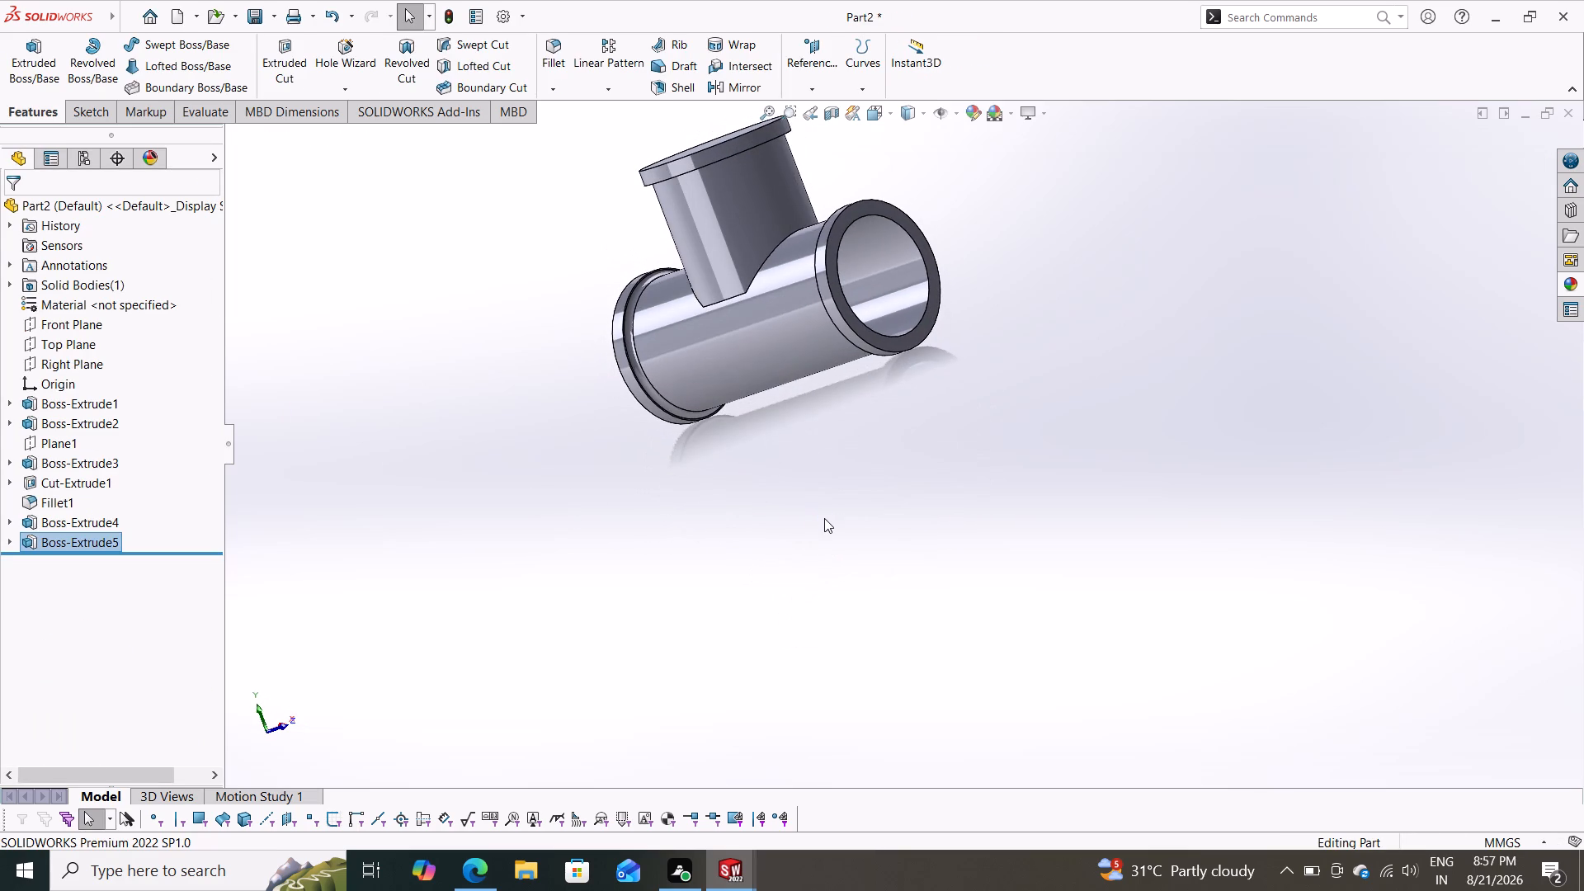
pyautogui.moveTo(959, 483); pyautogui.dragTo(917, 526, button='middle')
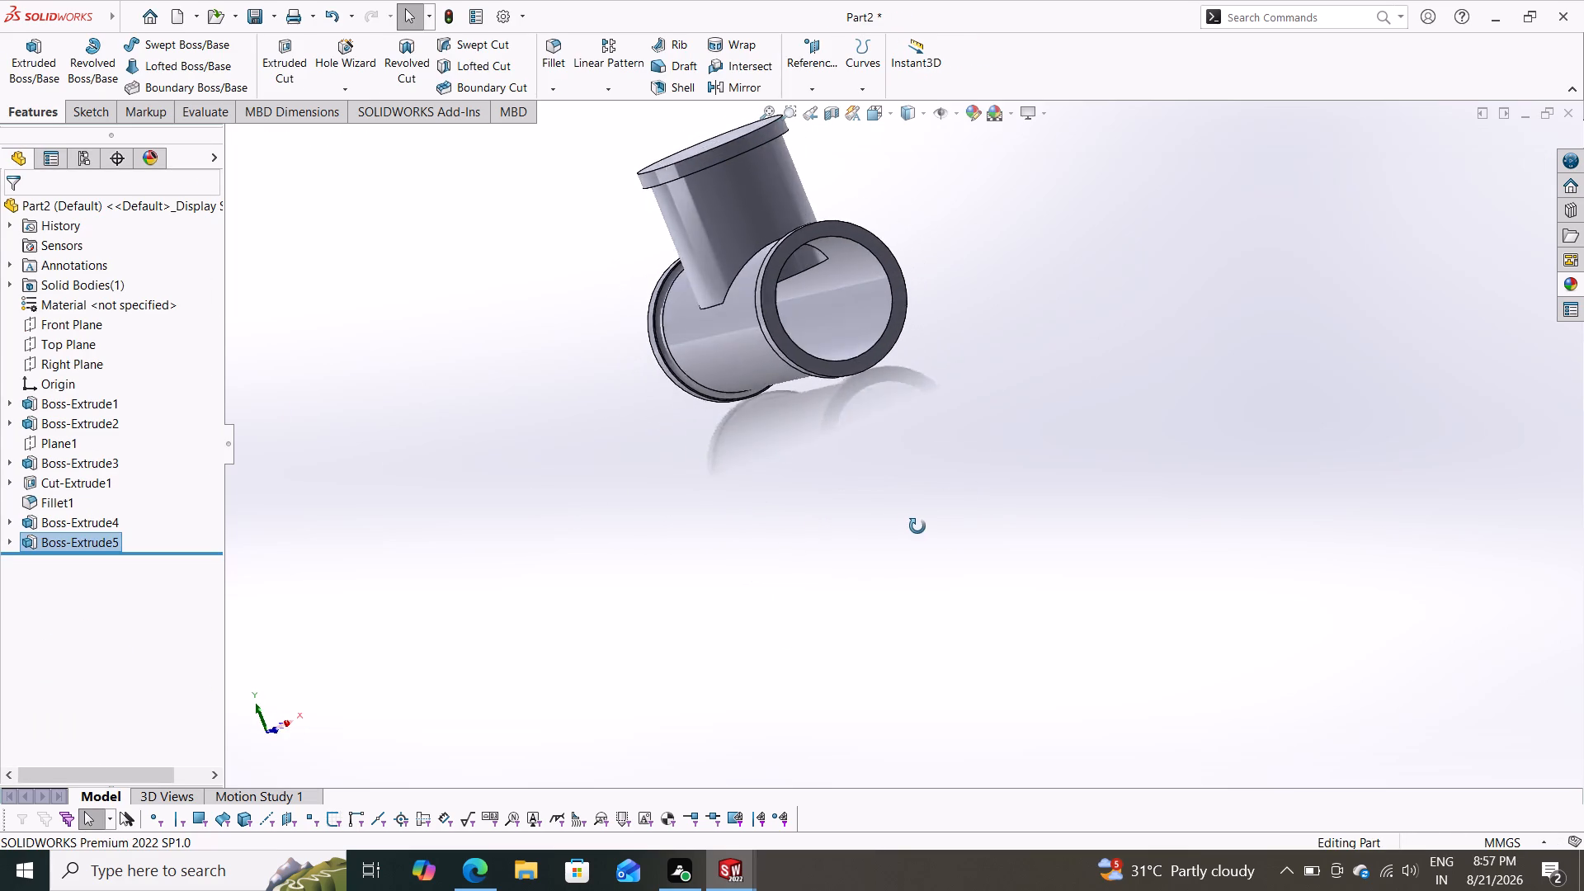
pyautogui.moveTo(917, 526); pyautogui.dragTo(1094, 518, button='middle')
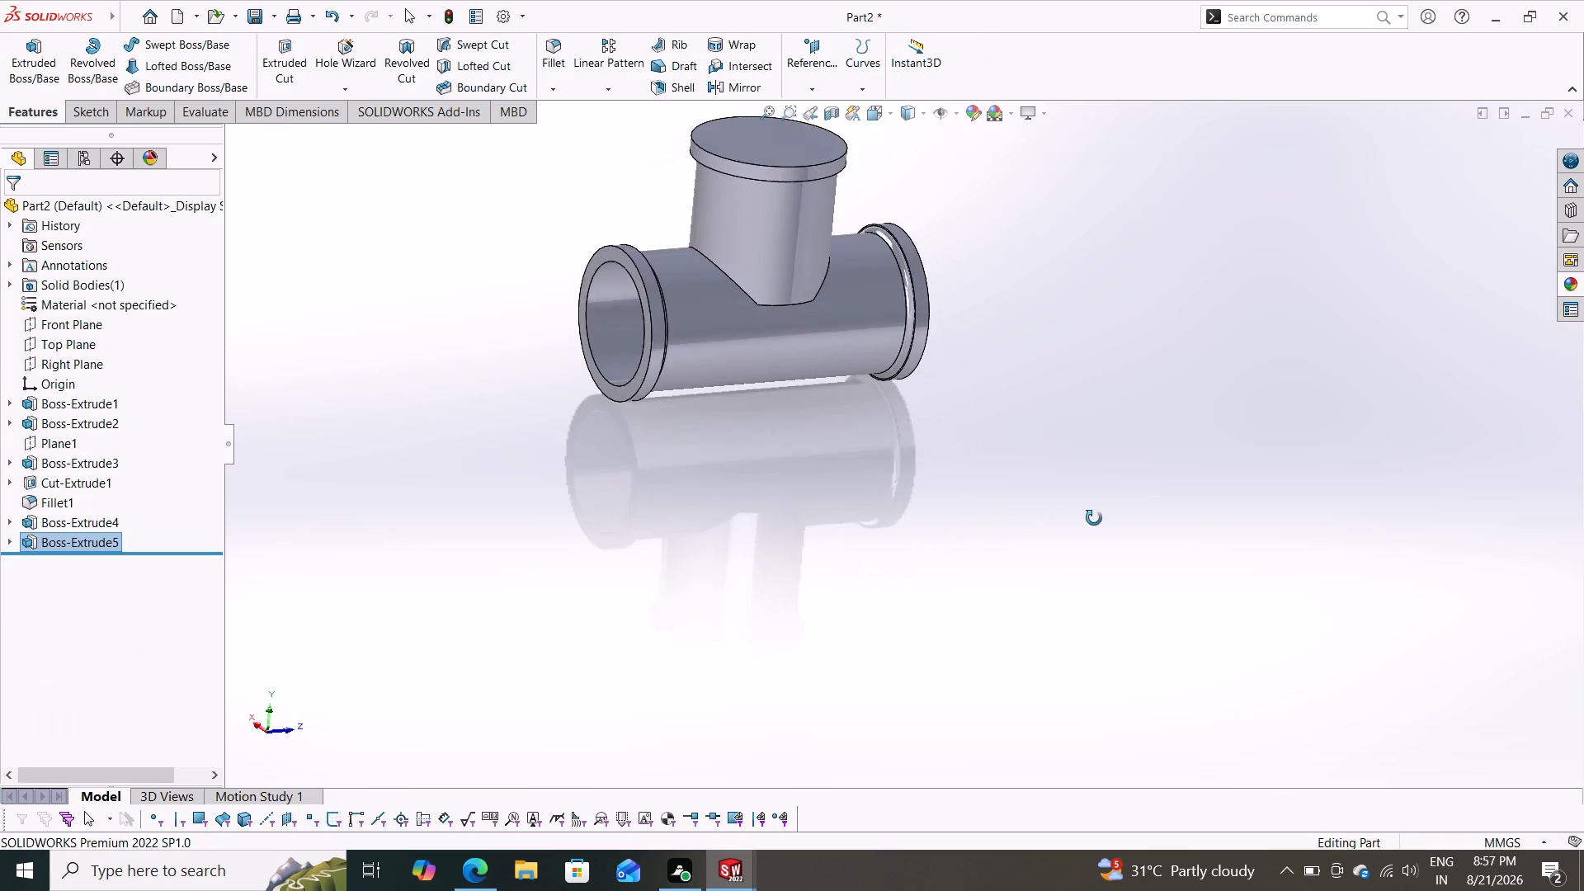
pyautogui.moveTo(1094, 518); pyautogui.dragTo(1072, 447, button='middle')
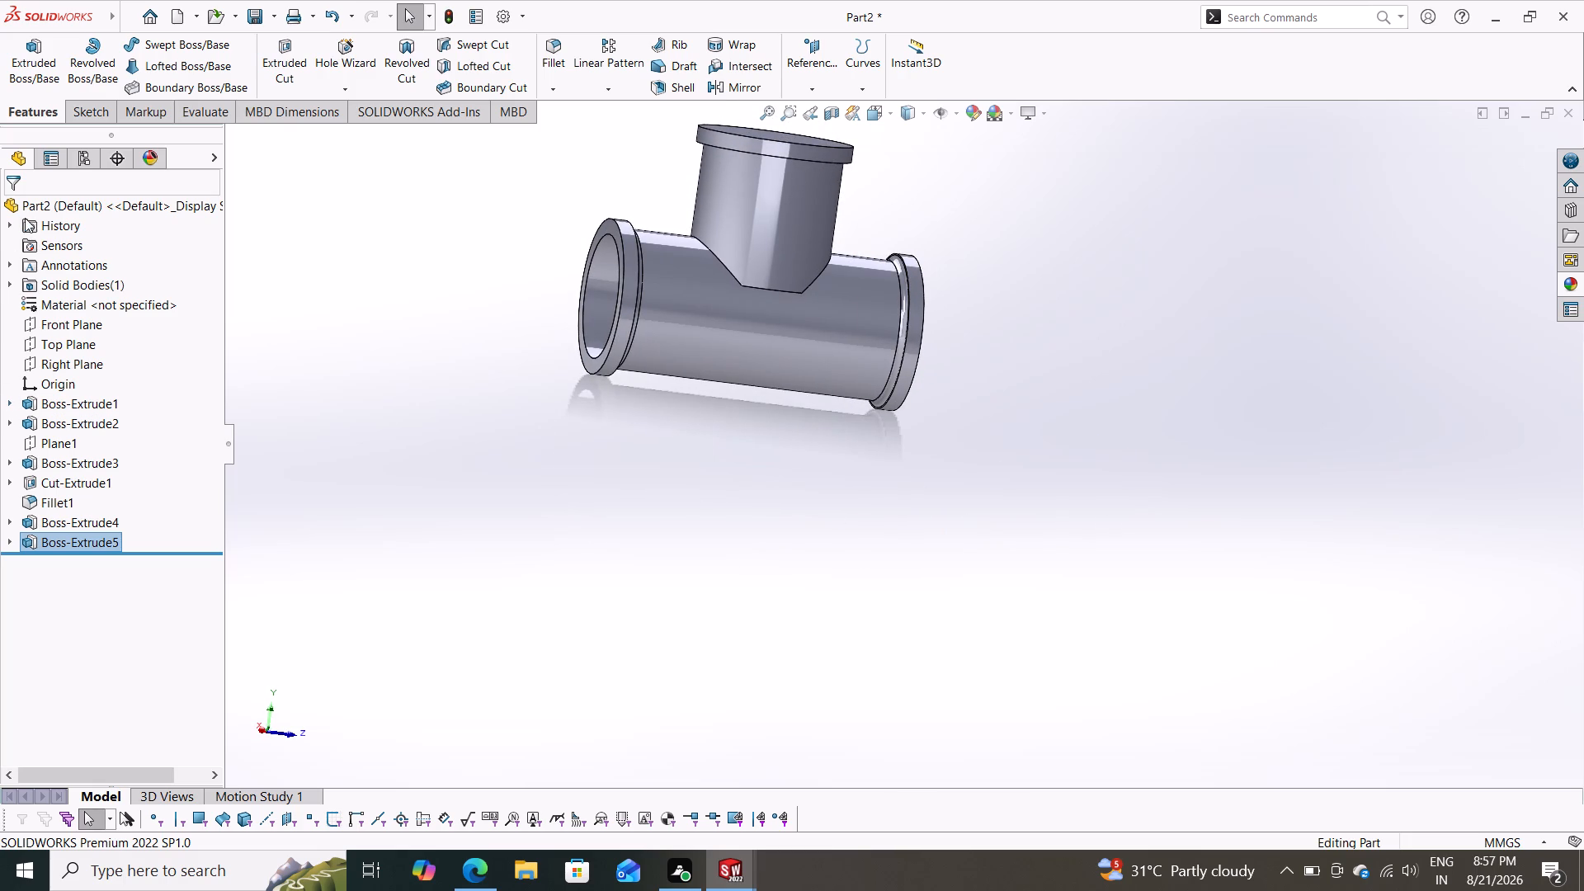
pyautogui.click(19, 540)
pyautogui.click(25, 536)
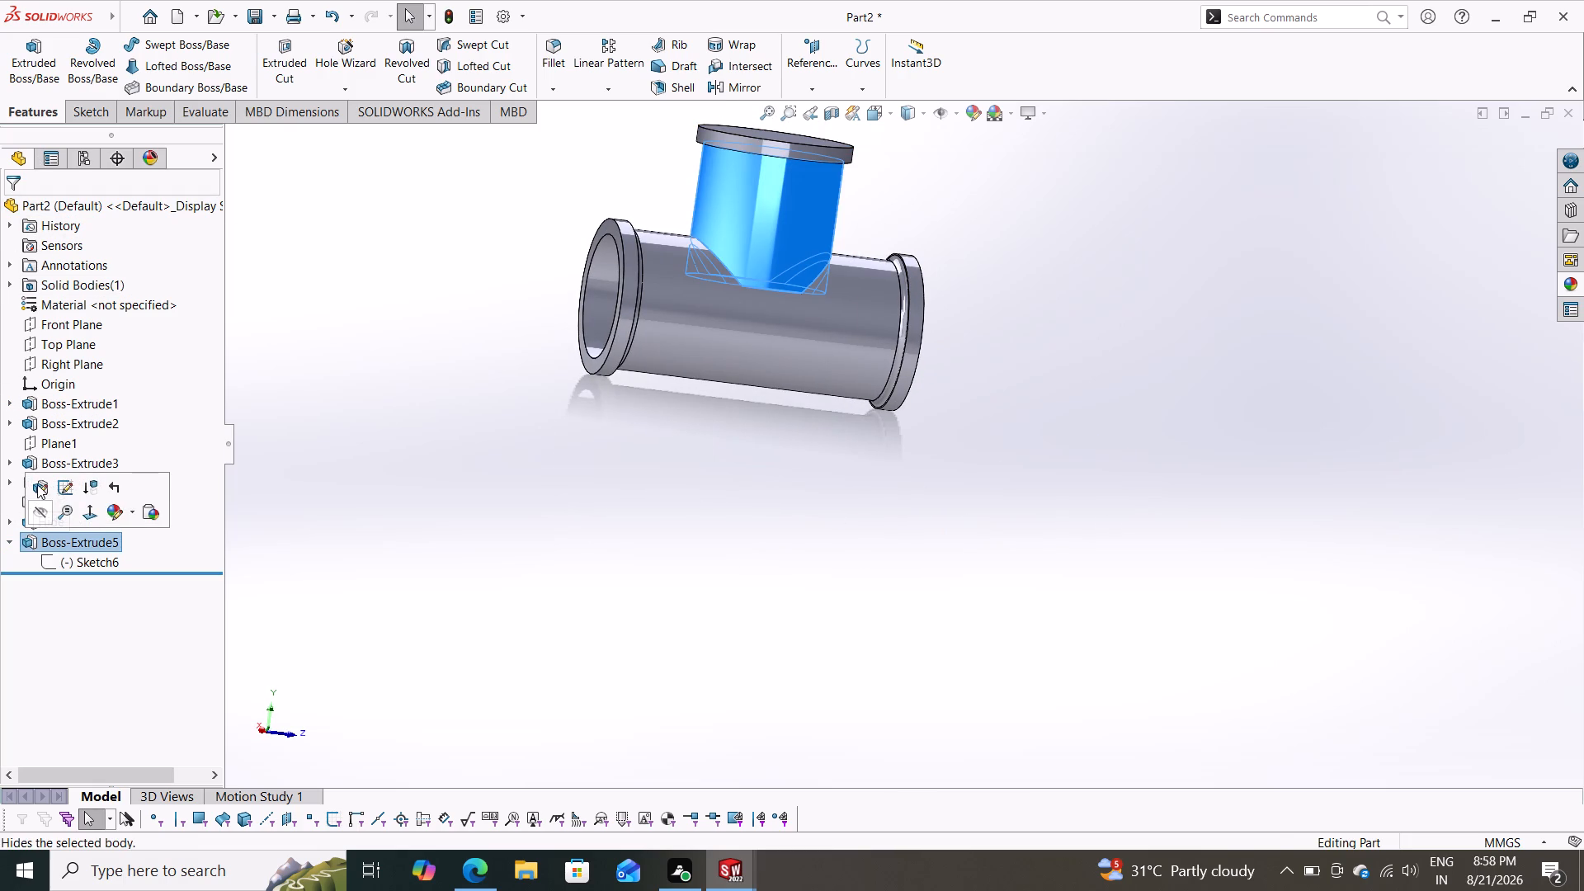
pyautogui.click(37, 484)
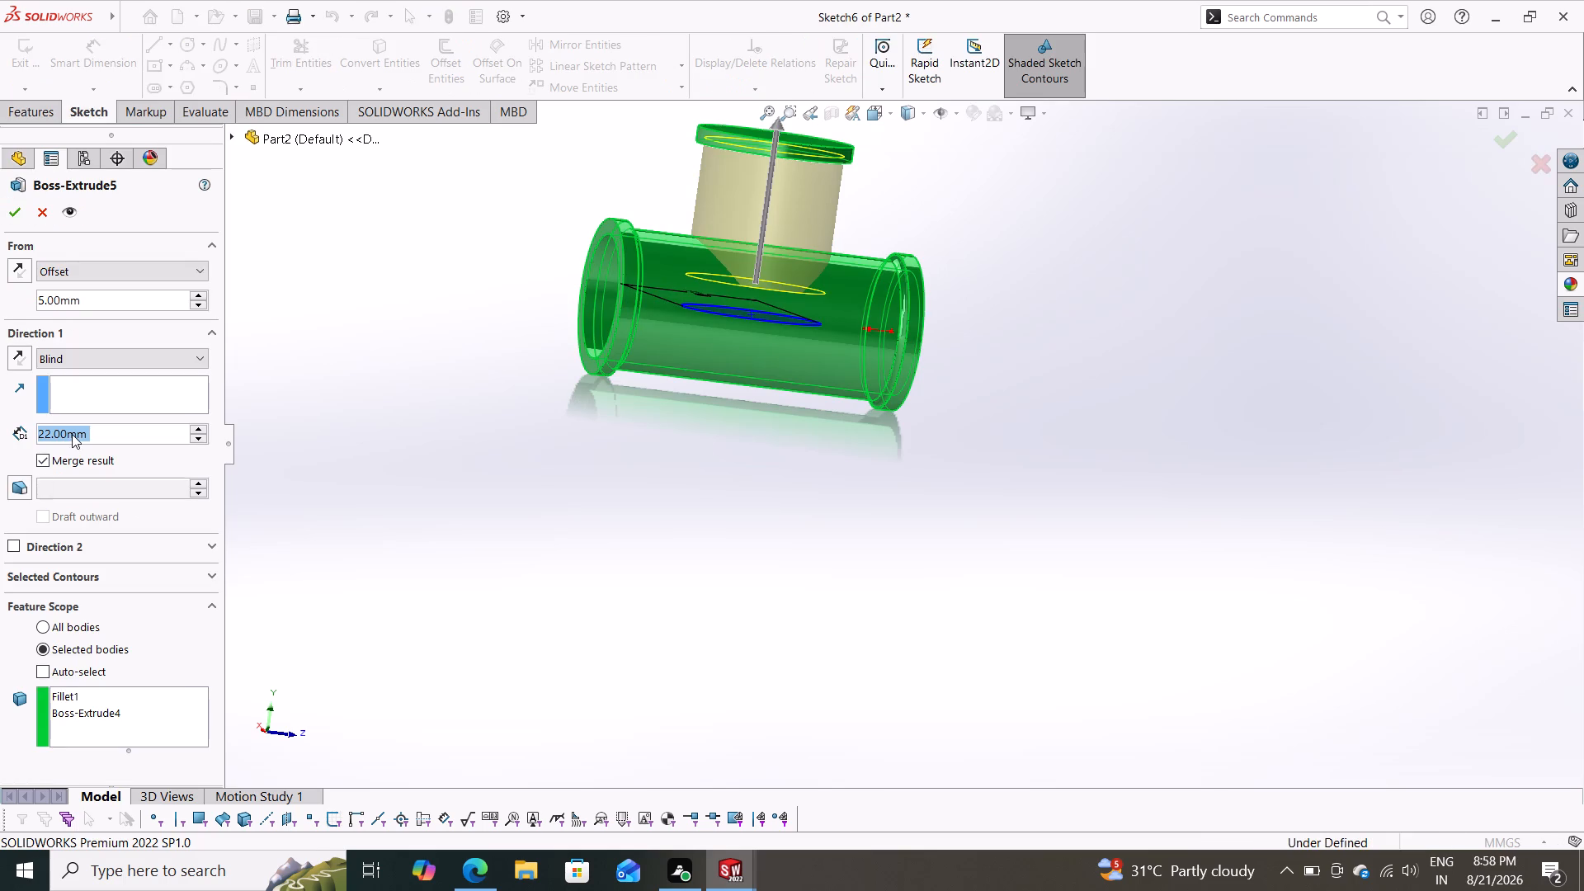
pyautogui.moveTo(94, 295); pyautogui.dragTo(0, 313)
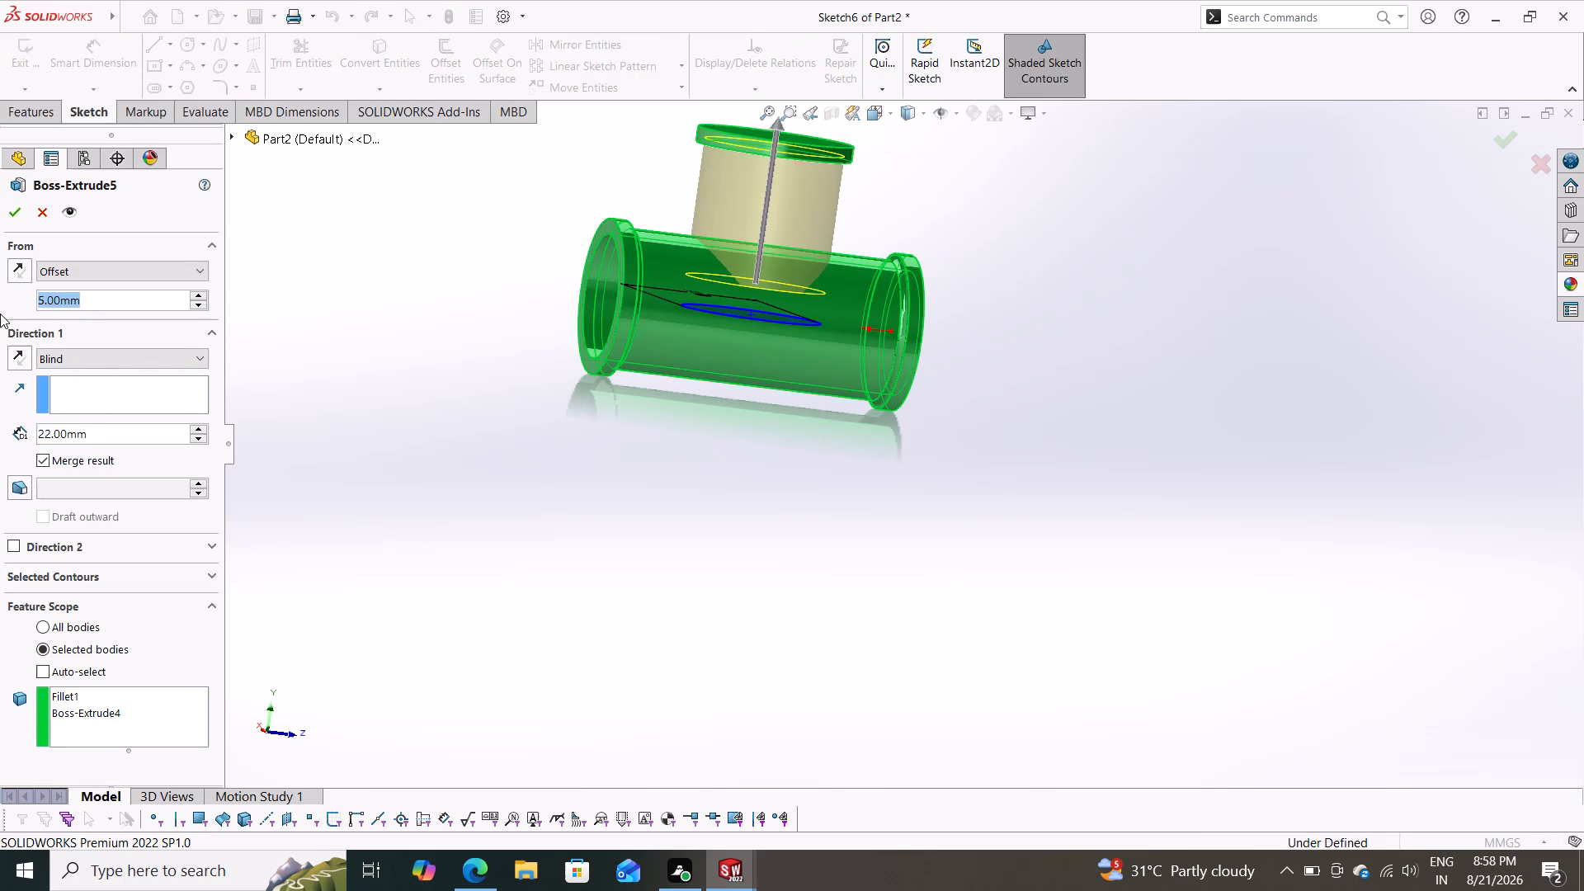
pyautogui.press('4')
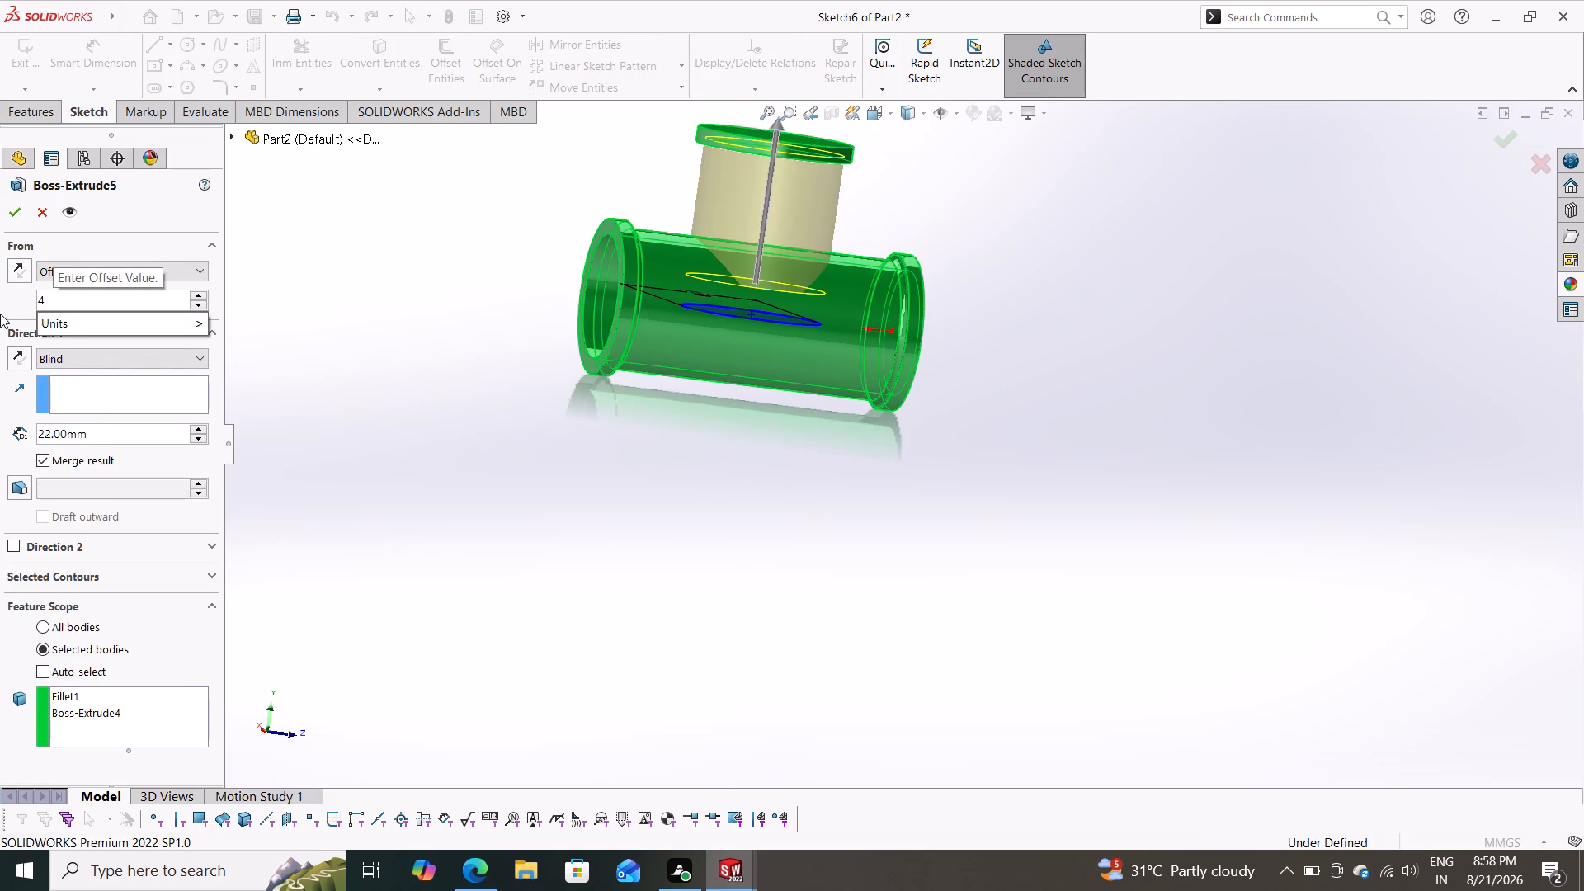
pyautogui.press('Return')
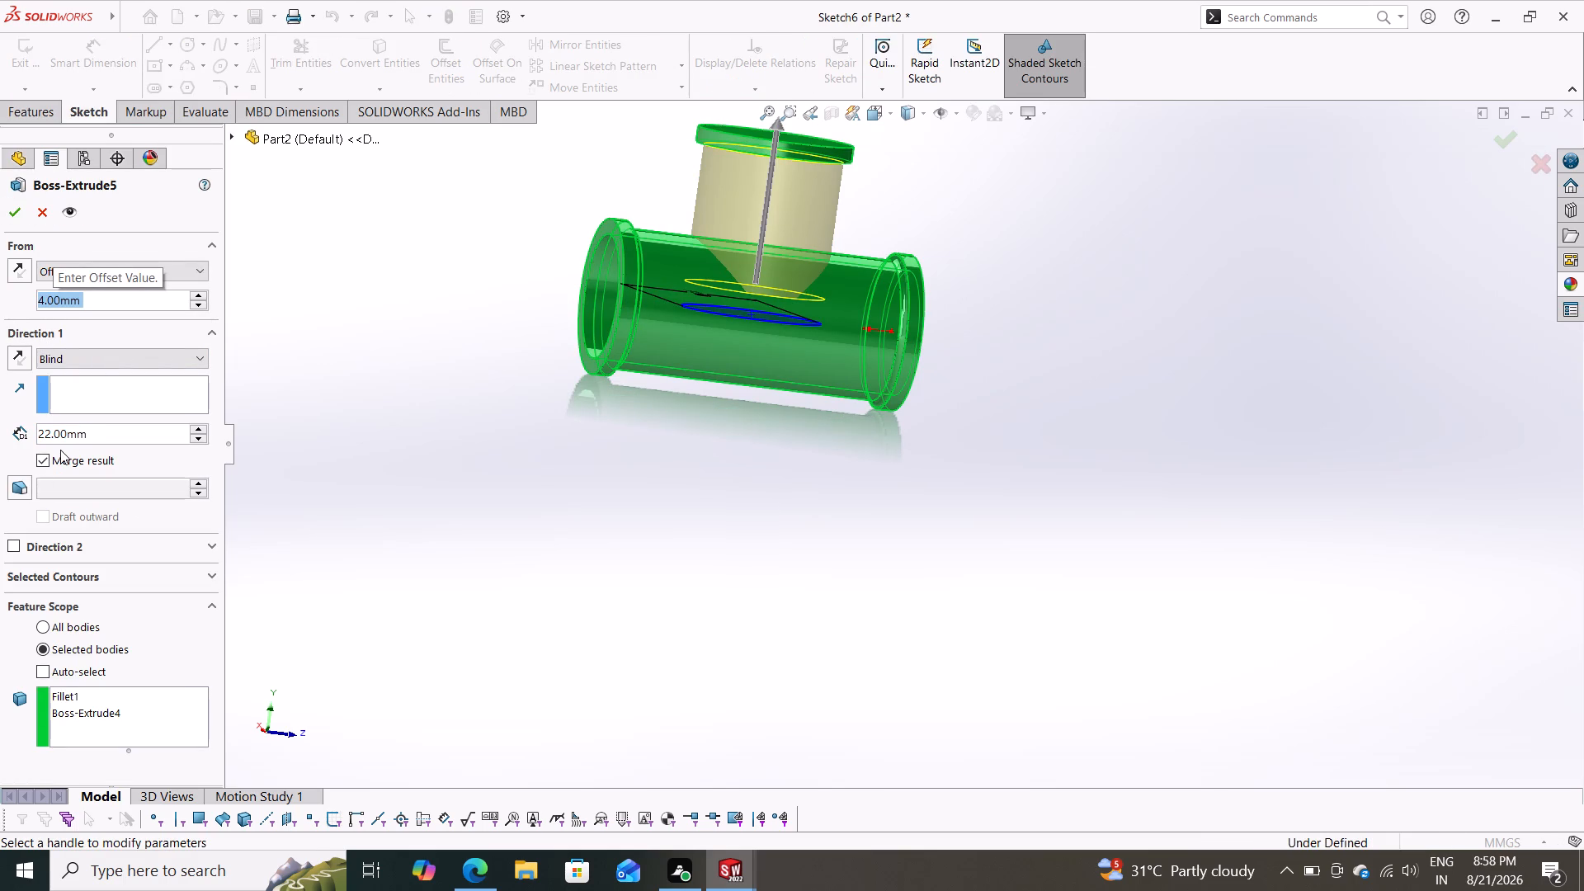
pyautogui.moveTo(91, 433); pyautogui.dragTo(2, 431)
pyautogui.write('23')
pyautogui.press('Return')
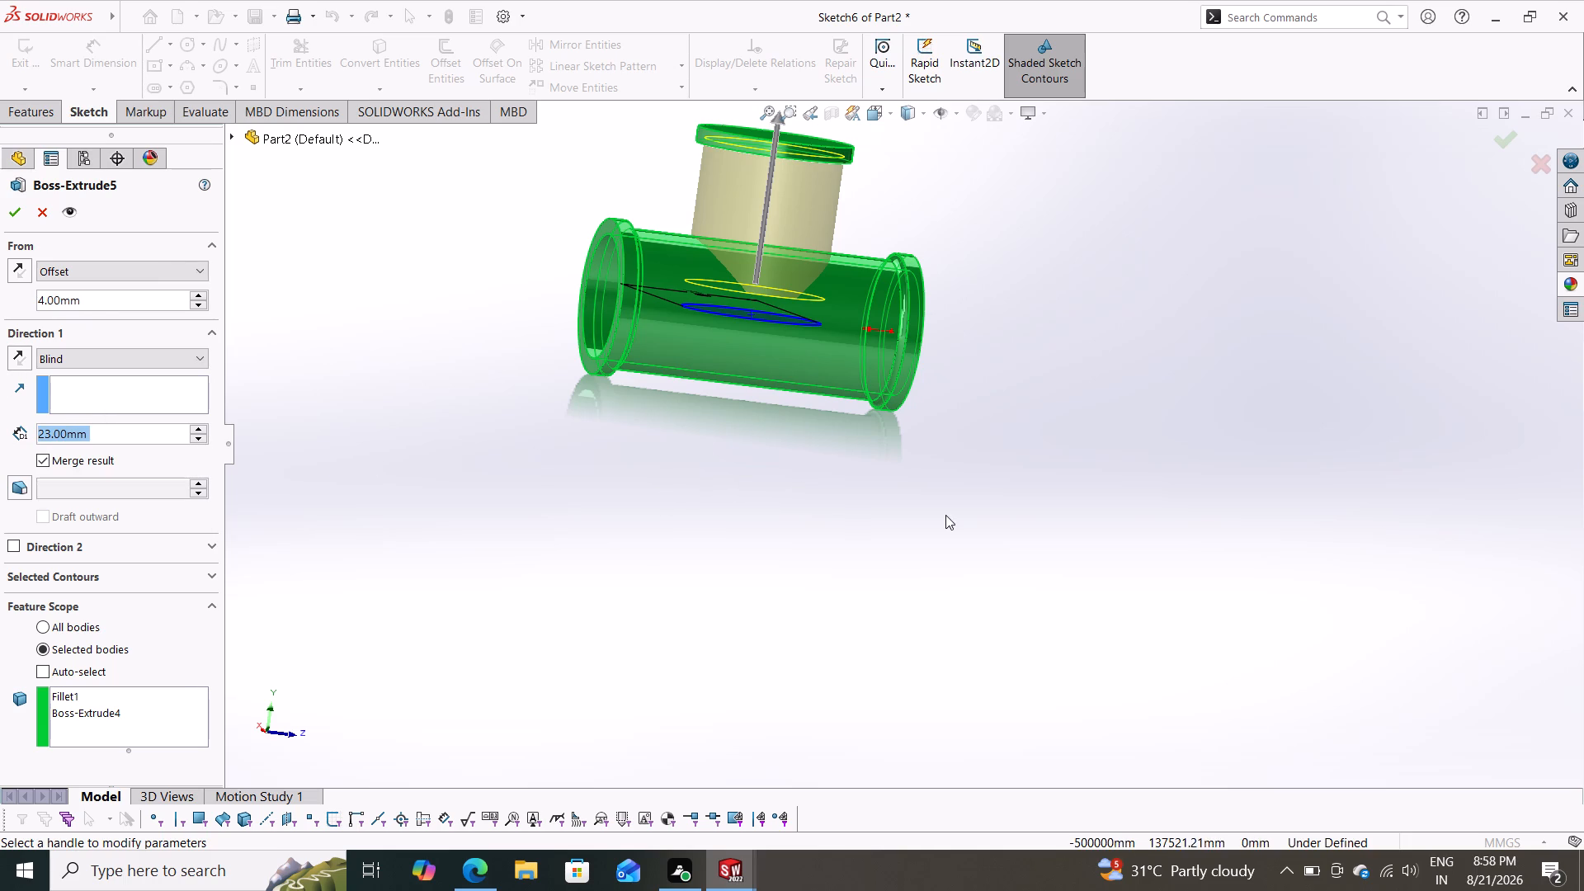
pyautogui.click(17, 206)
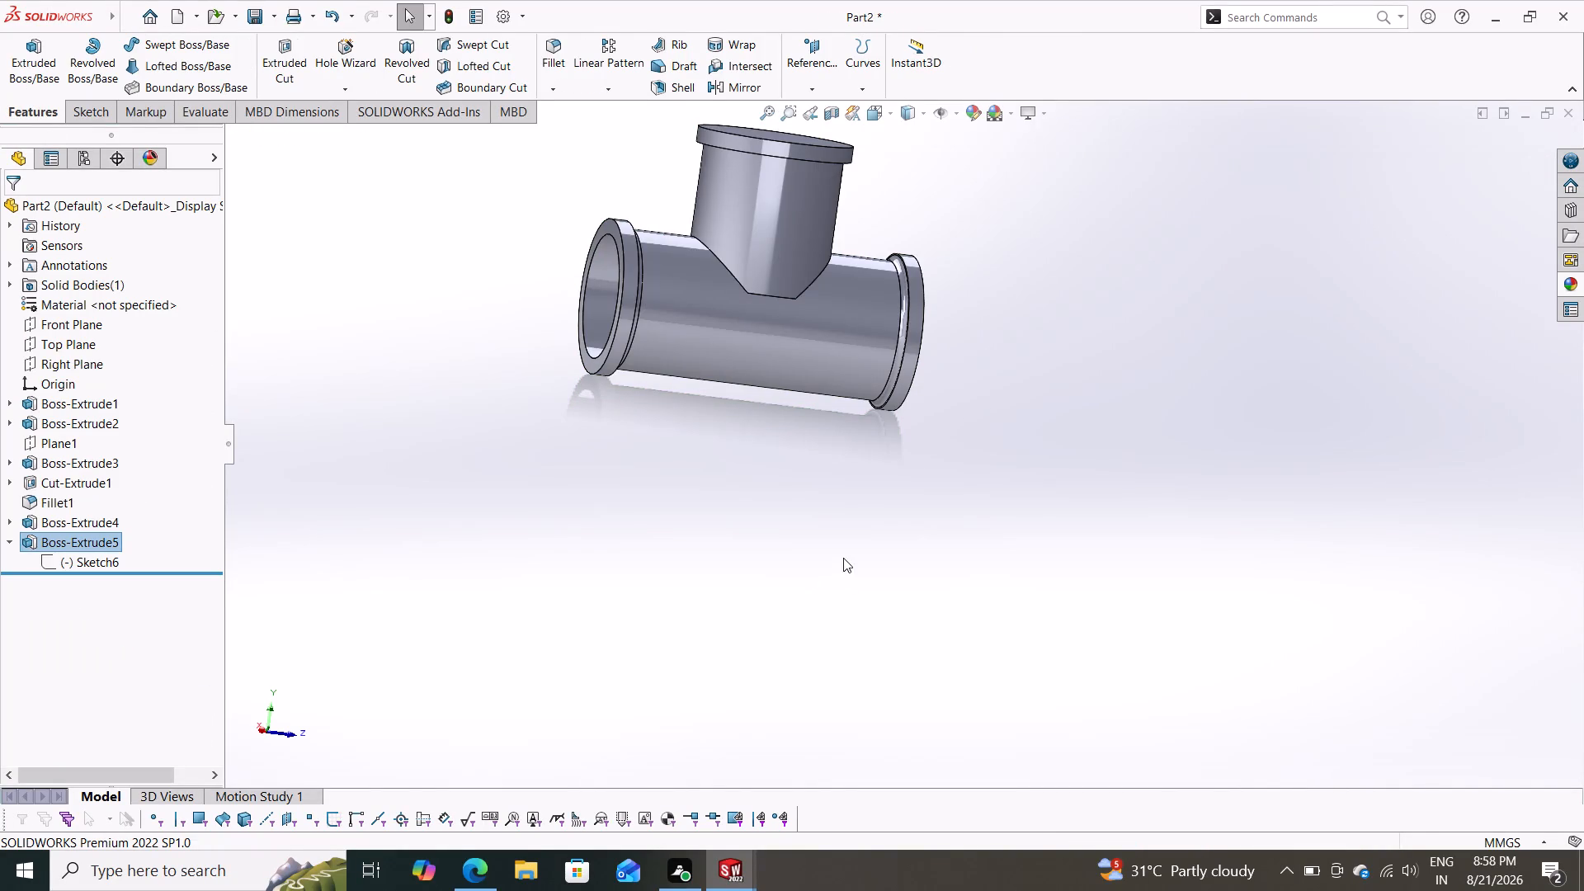
# Set the branch extrusion's start offset to 2 mm and its blind depth to 25 mm.
pyautogui.scroll(-2, 840, 474)
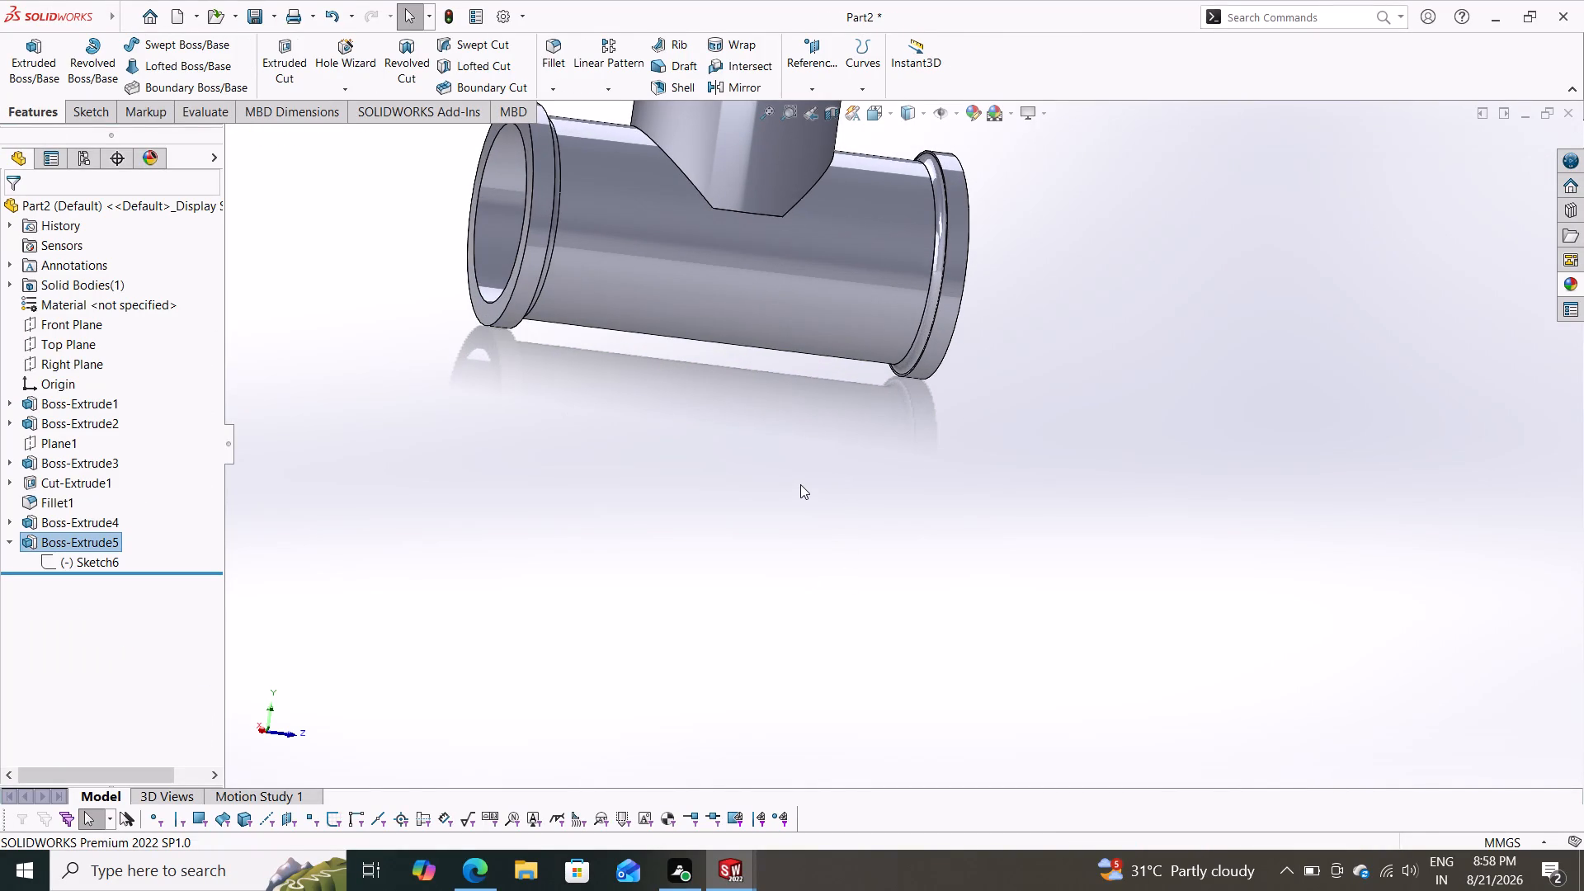
pyautogui.moveTo(923, 497); pyautogui.dragTo(866, 522, button='middle')
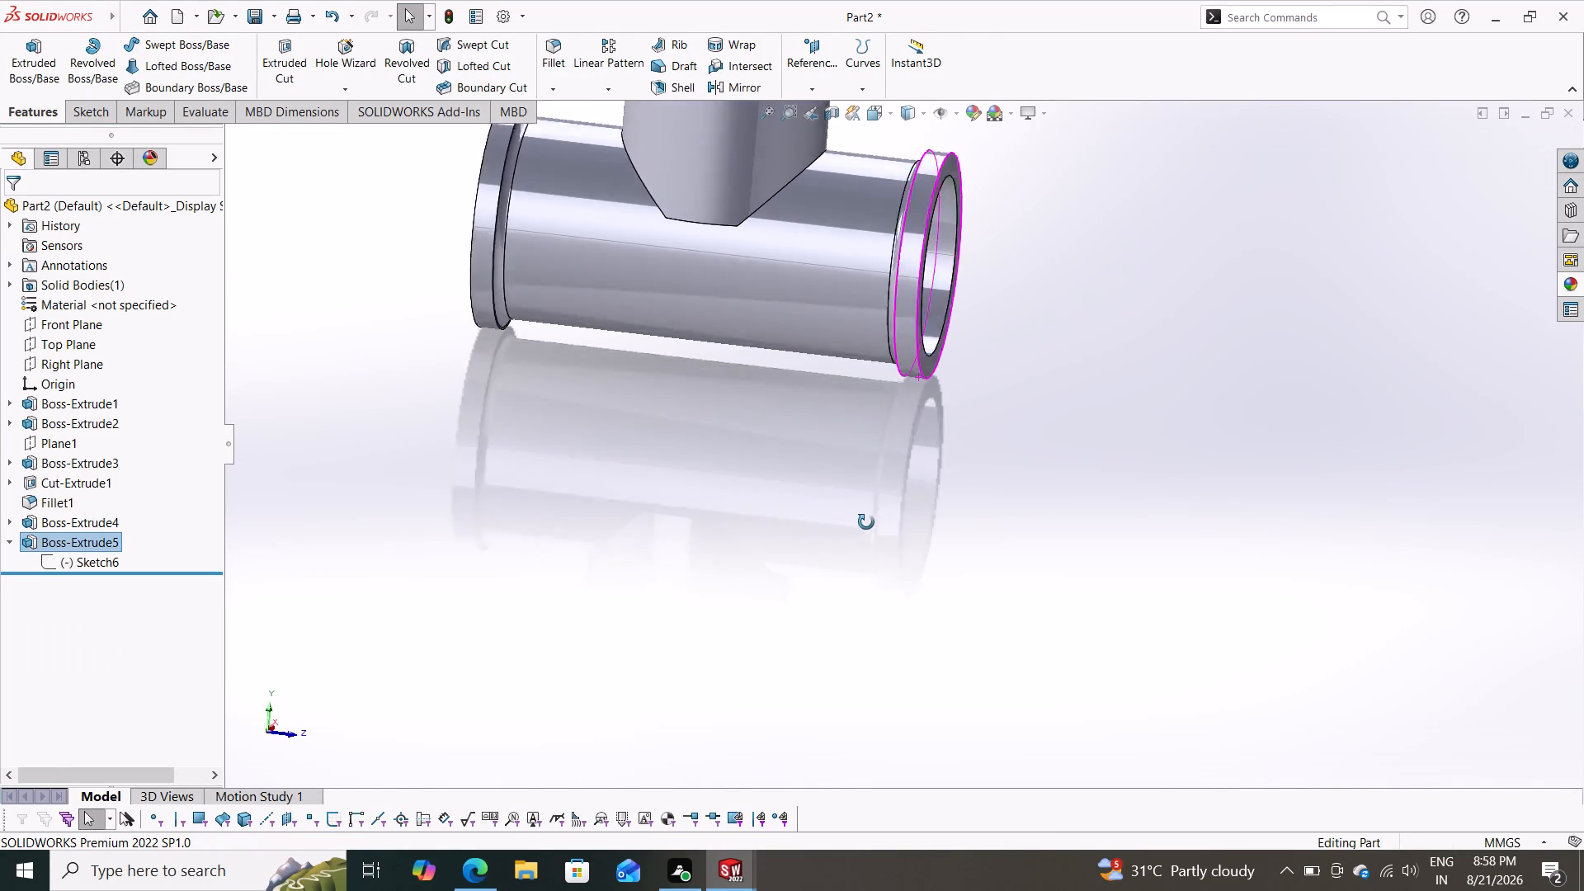
pyautogui.moveTo(866, 522); pyautogui.dragTo(883, 546, button='middle')
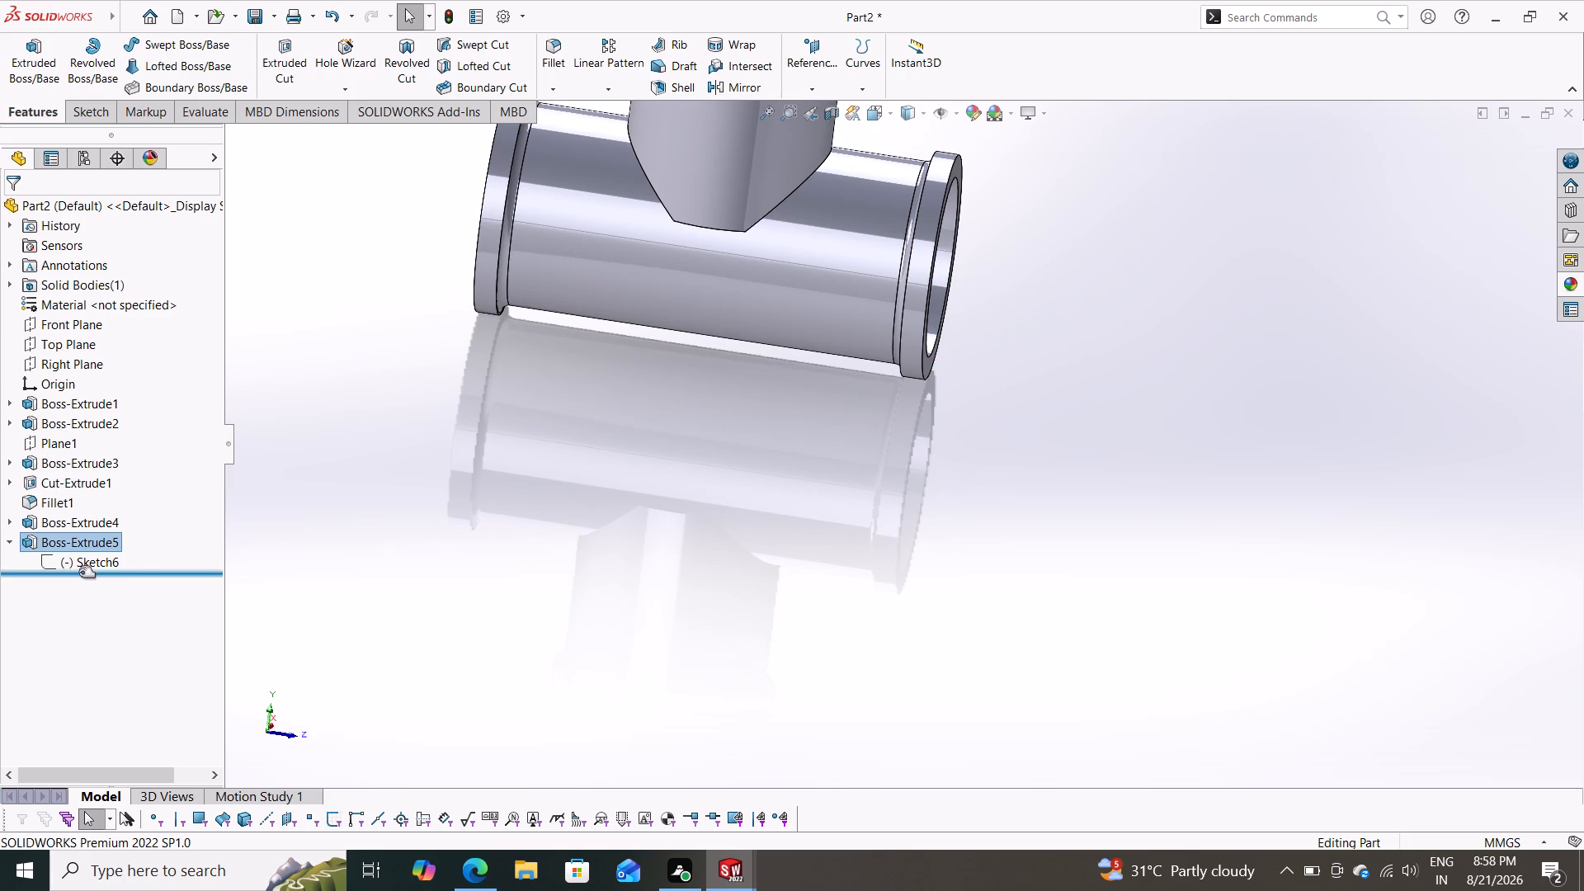
pyautogui.click(25, 541)
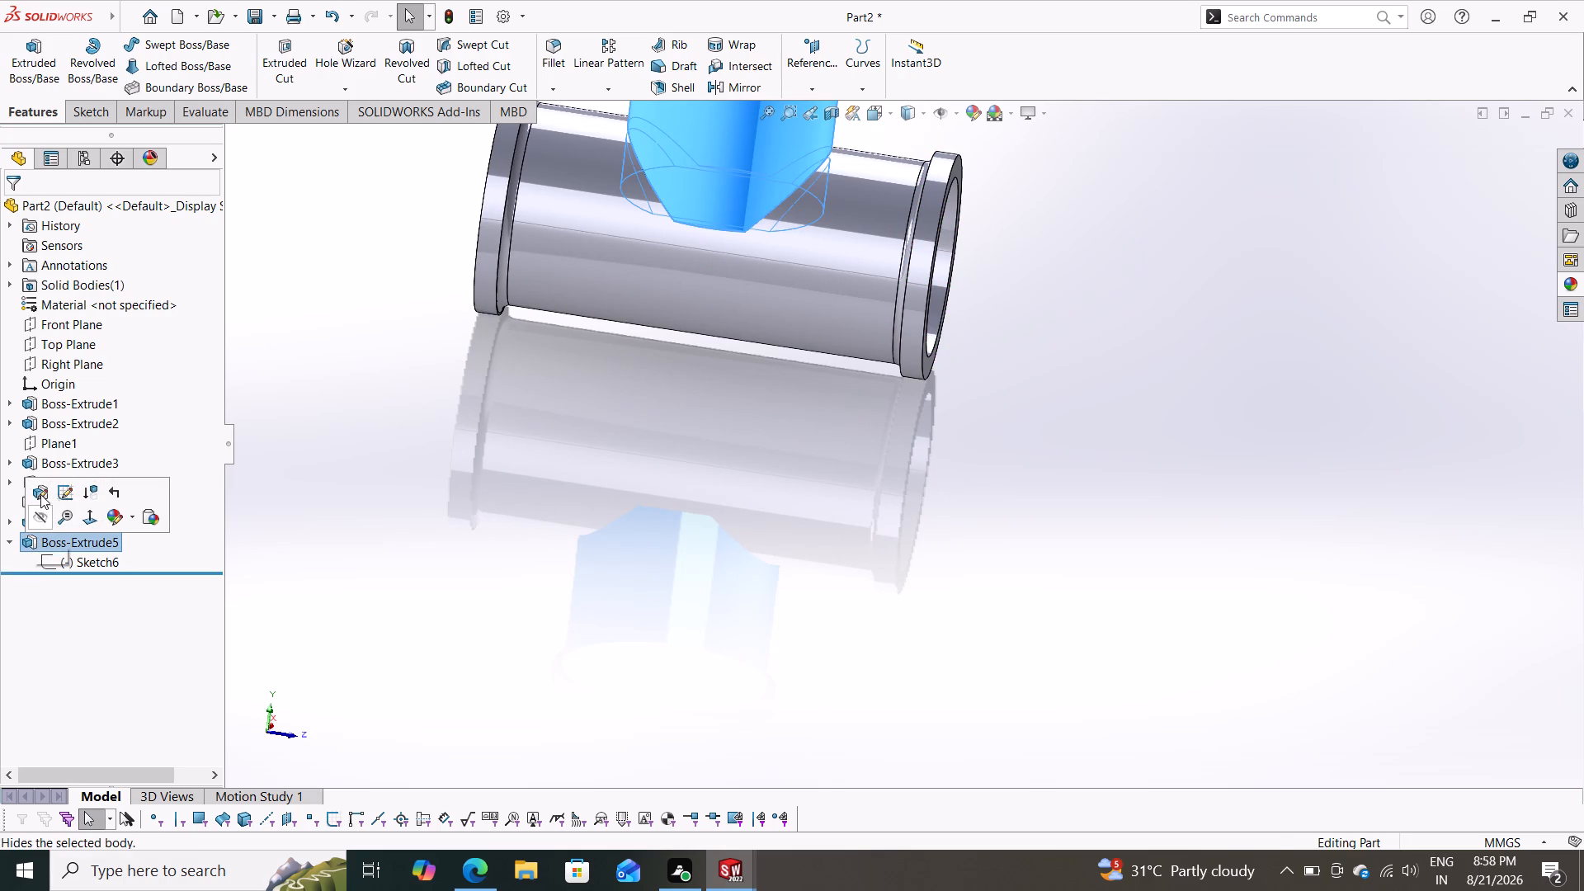
pyautogui.click(40, 494)
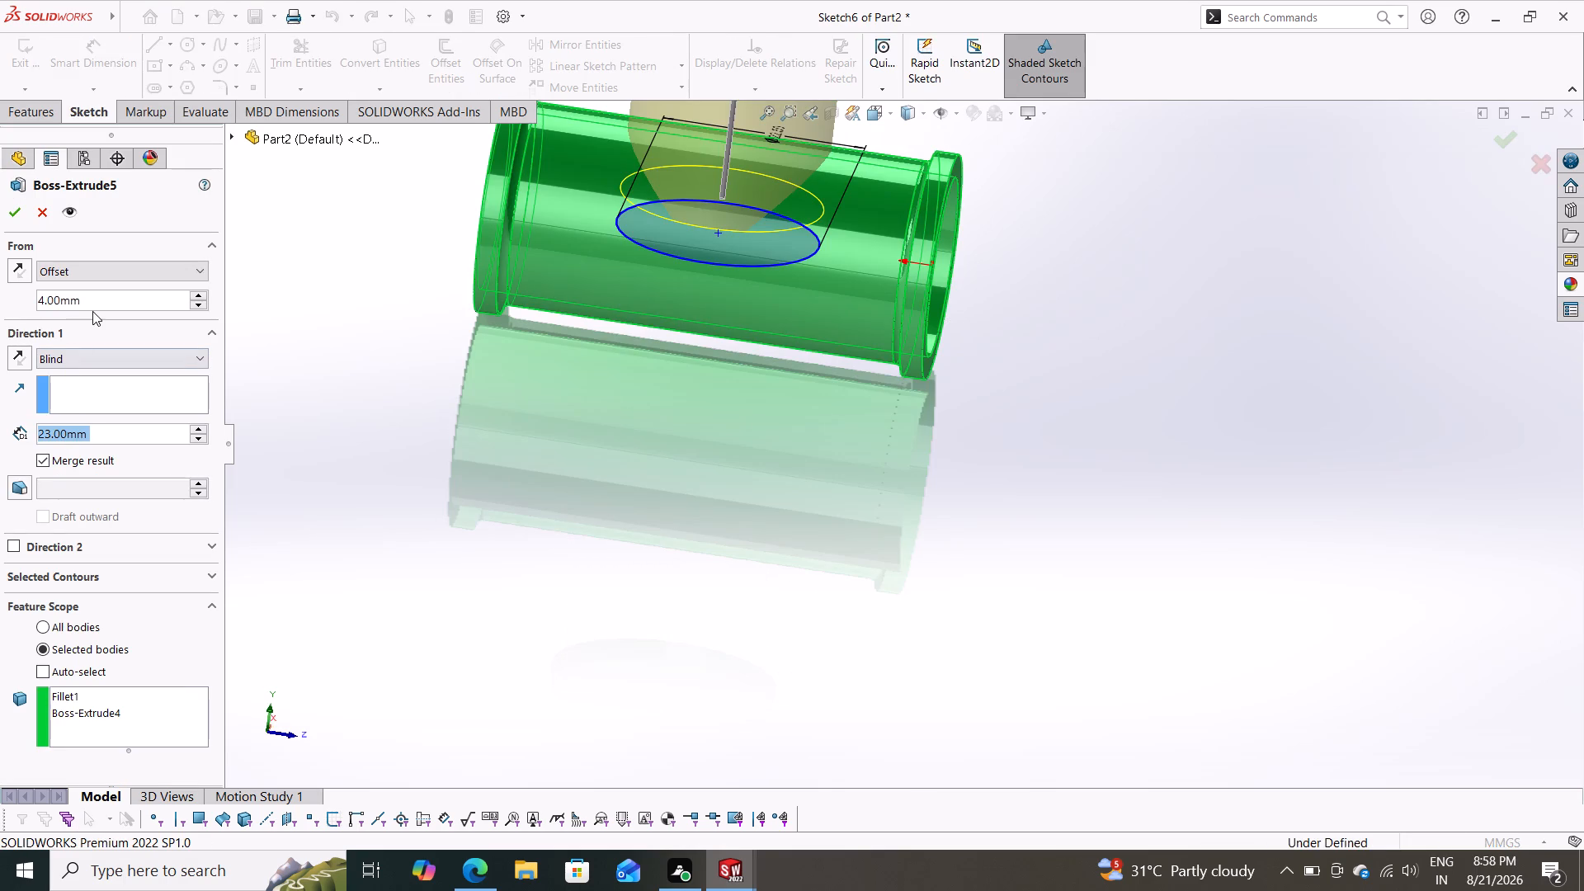
pyautogui.moveTo(106, 295); pyautogui.dragTo(0, 289)
pyautogui.press('2')
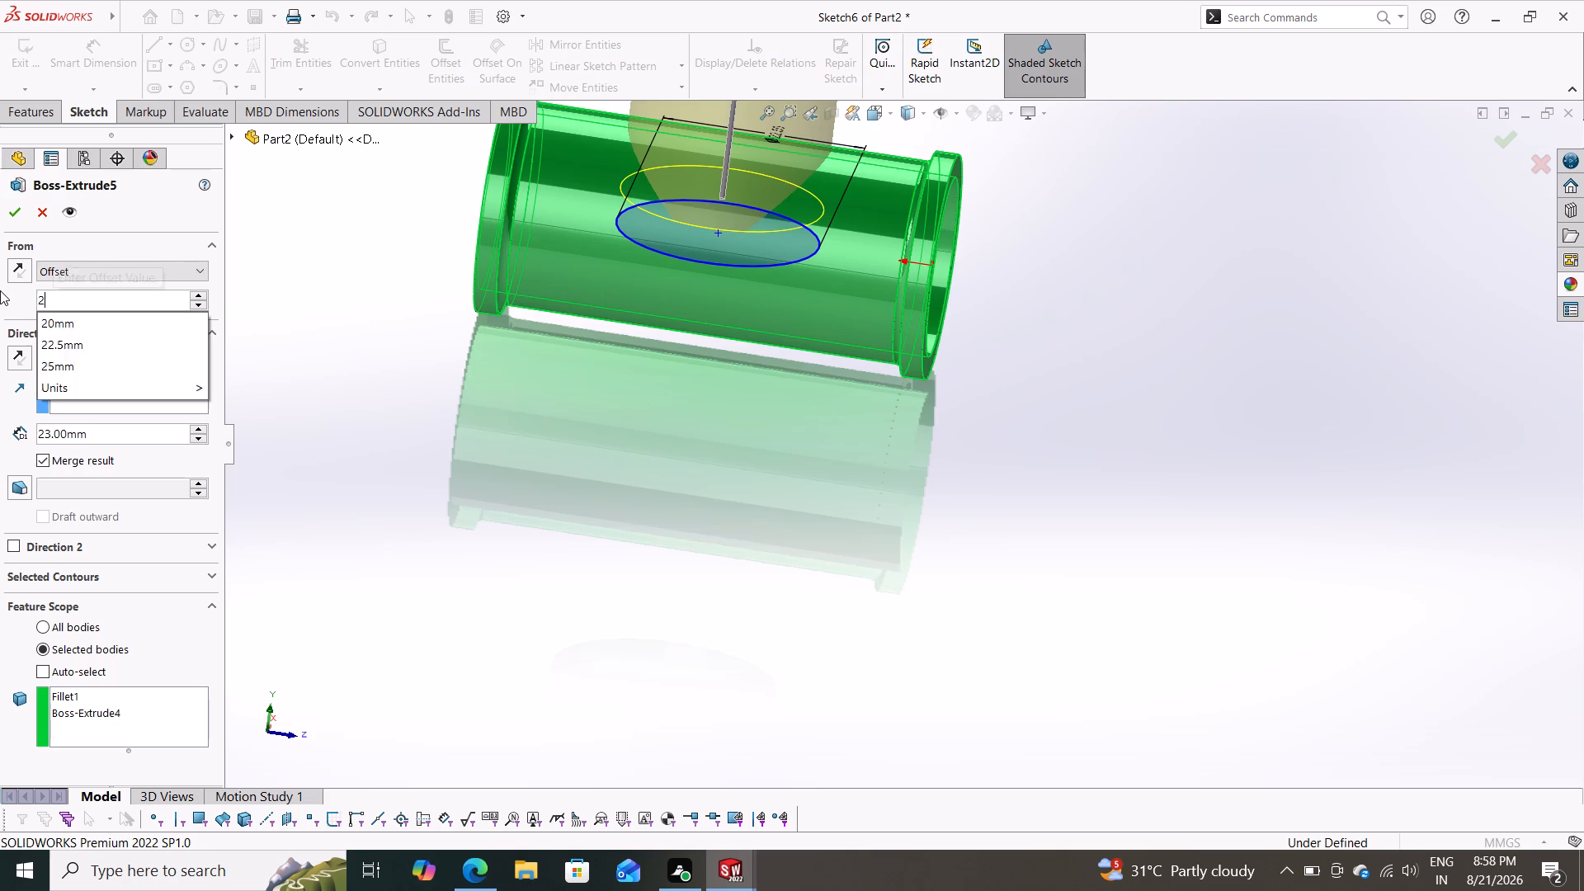
pyautogui.press('Return')
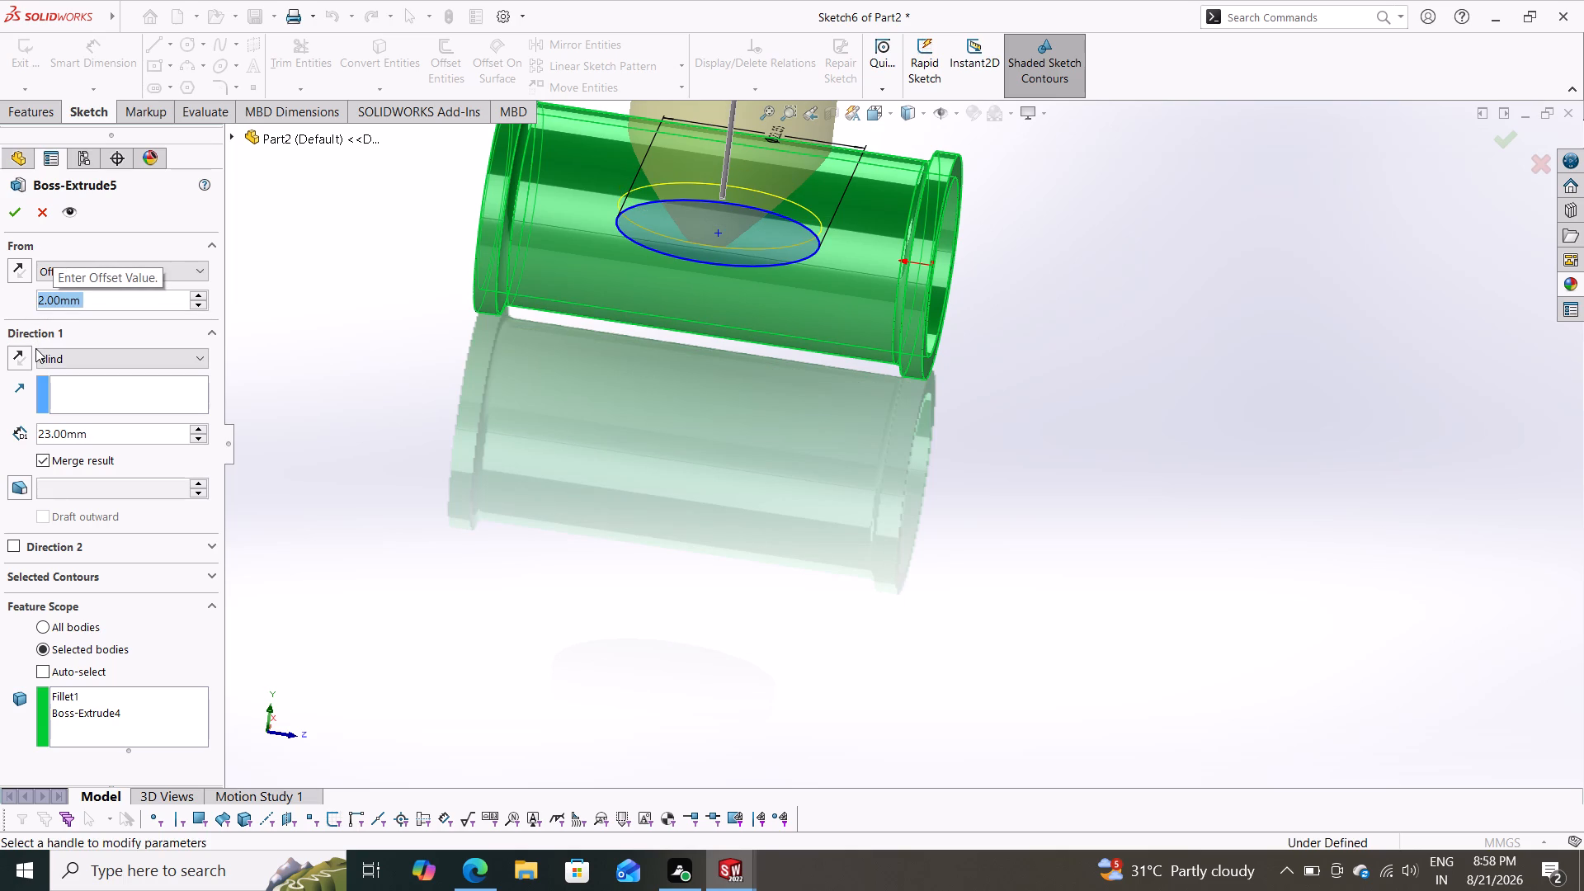
pyautogui.moveTo(94, 436); pyautogui.dragTo(68, 436)
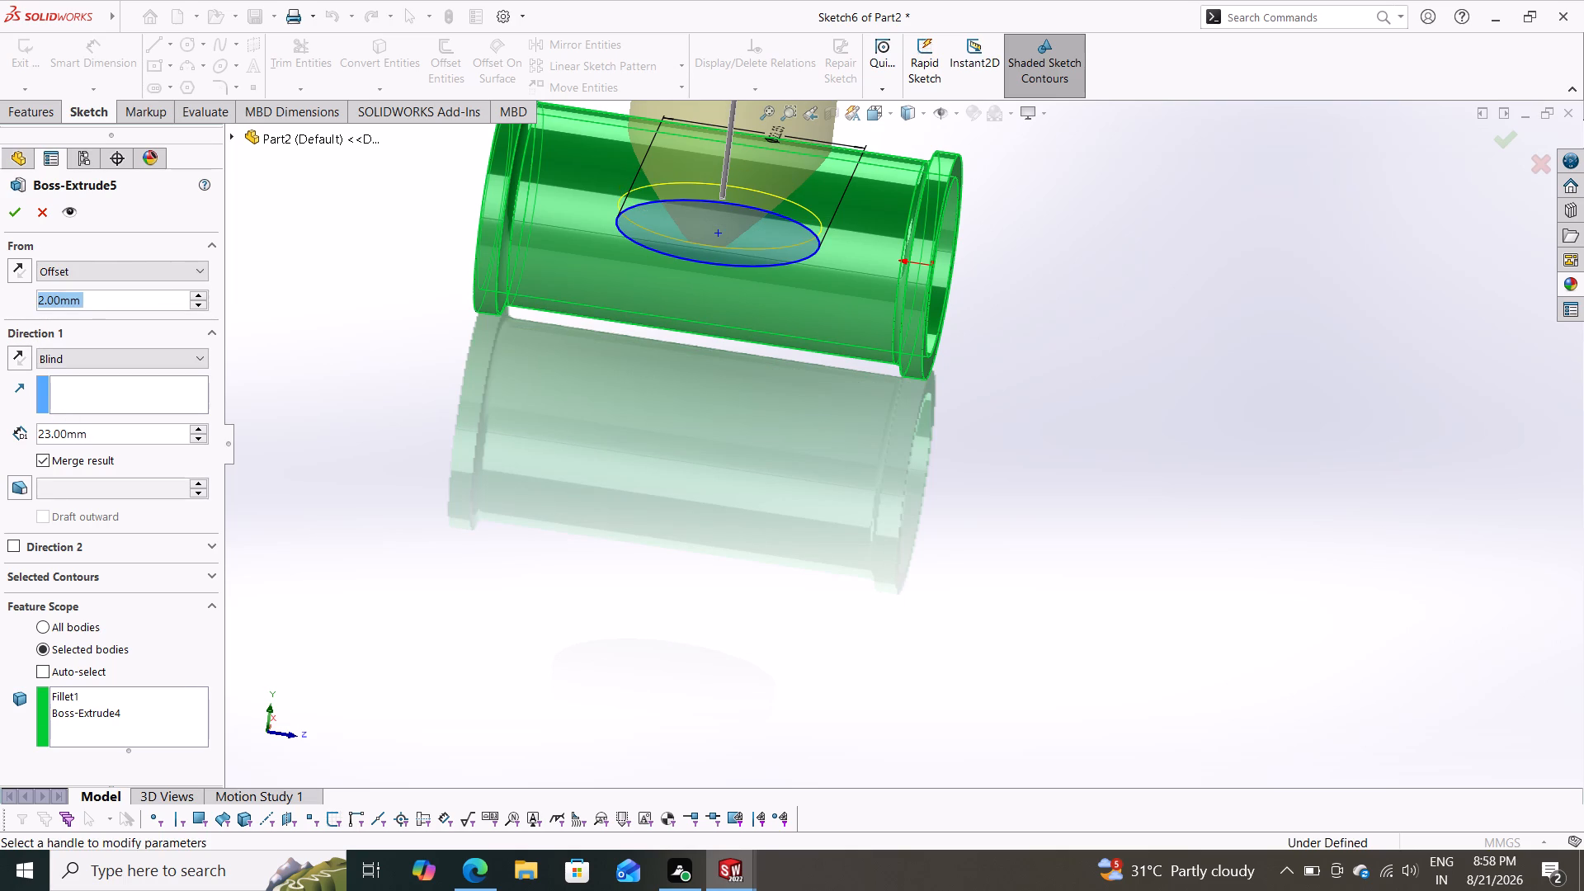
pyautogui.moveTo(68, 436); pyautogui.dragTo(1, 426)
pyautogui.write('25')
pyautogui.press('Return')
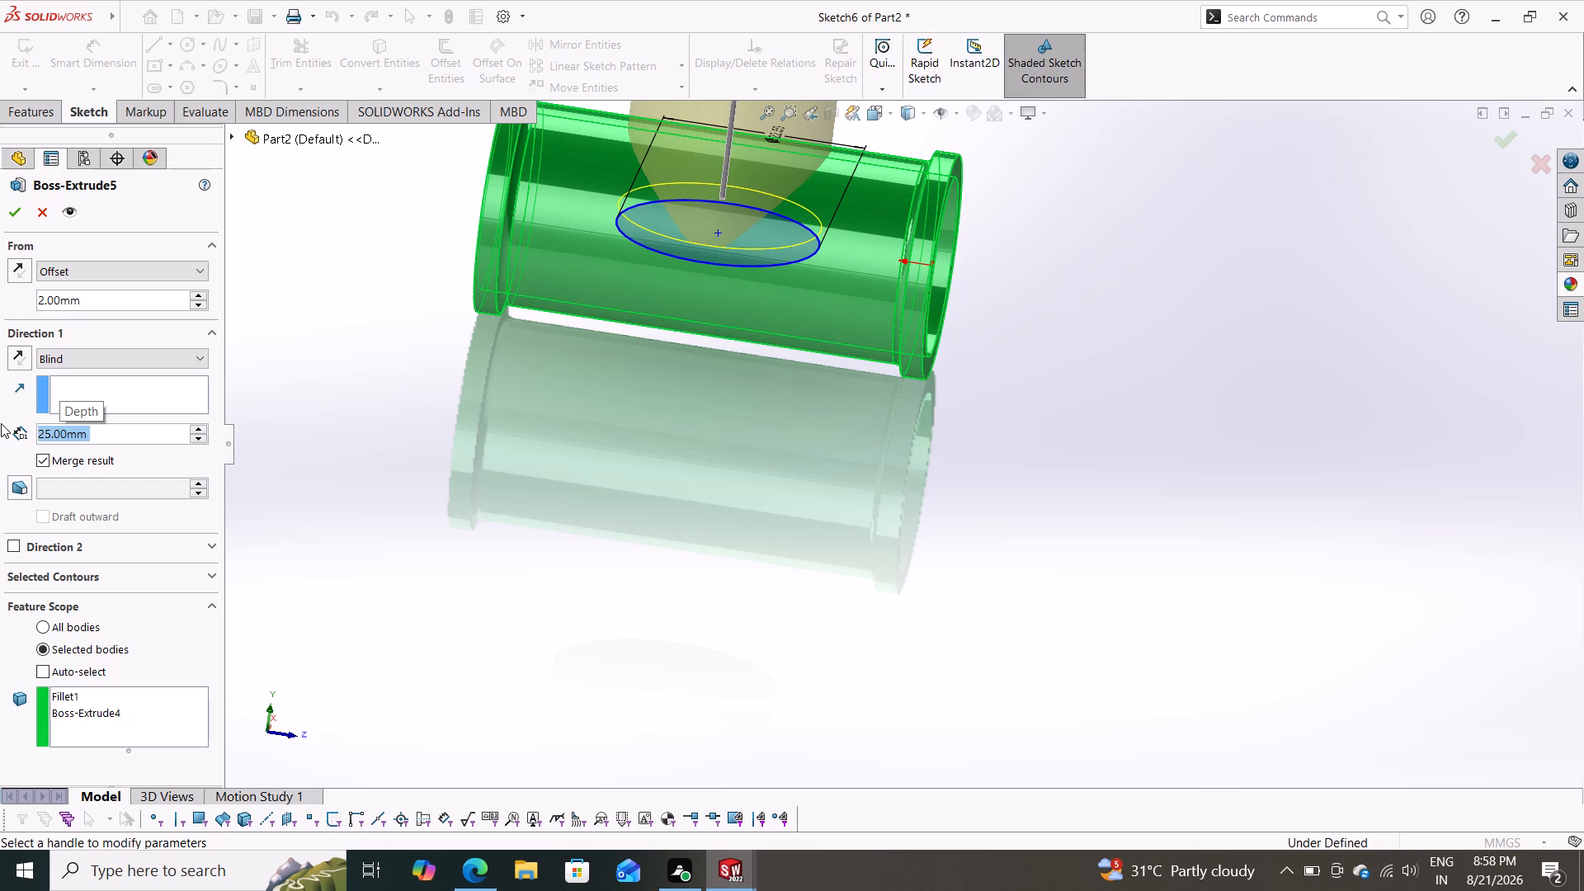
pyautogui.click(23, 216)
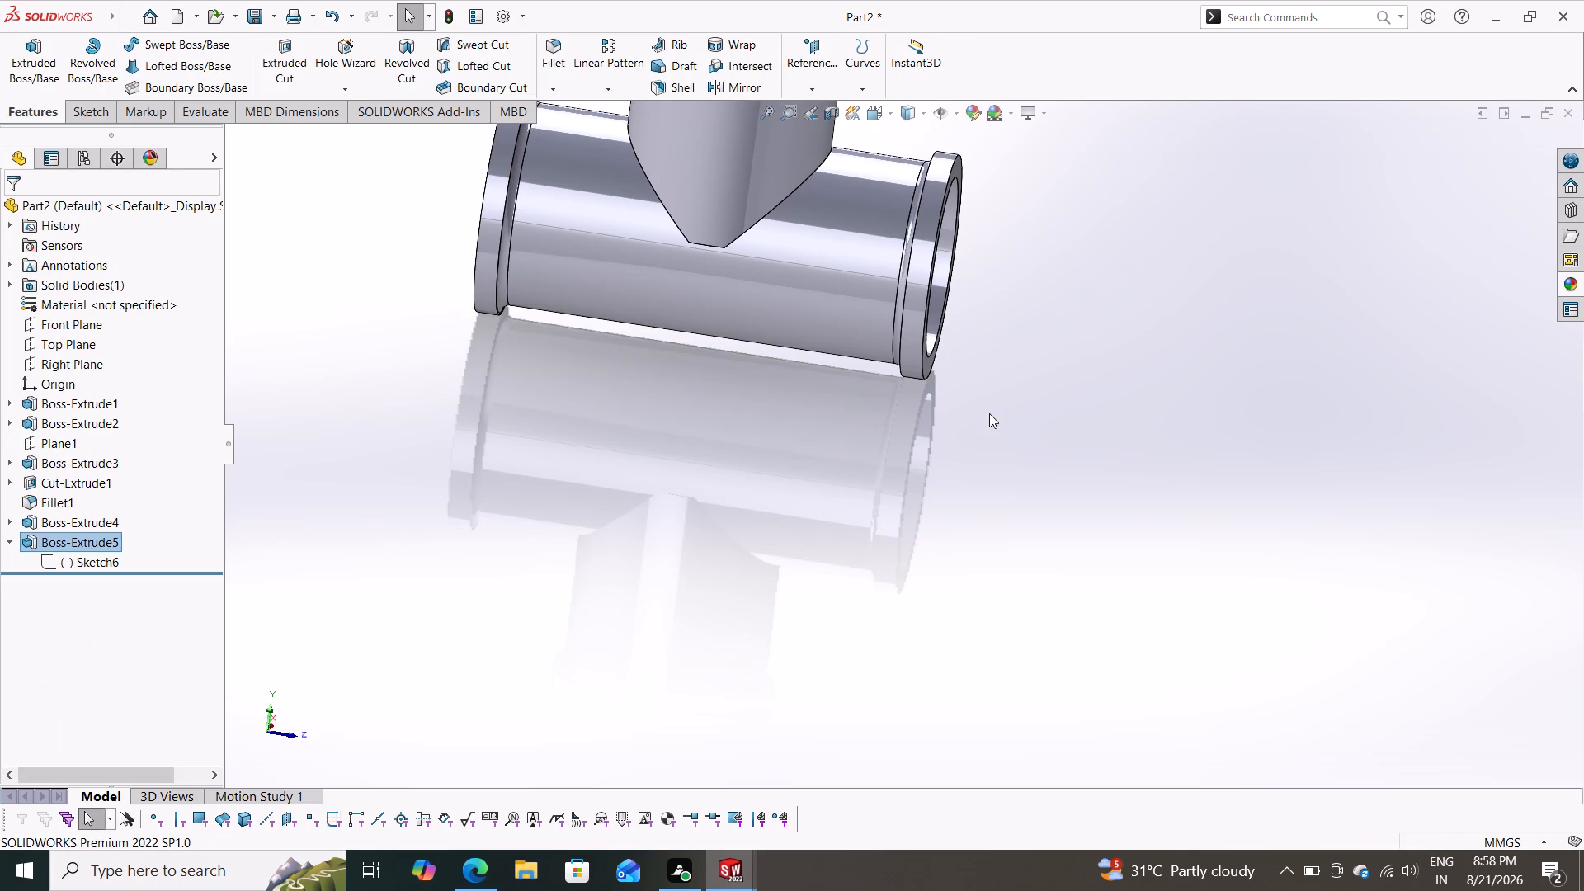
# Examine from several angles how the lengthened branch meets the tube's outer wall and reaches into its bore.
pyautogui.scroll(-2, 940, 474)
pyautogui.moveTo(940, 474); pyautogui.dragTo(817, 422, button='middle')
pyautogui.scroll(-1, 719, 460)
pyautogui.scroll(5, 690, 455)
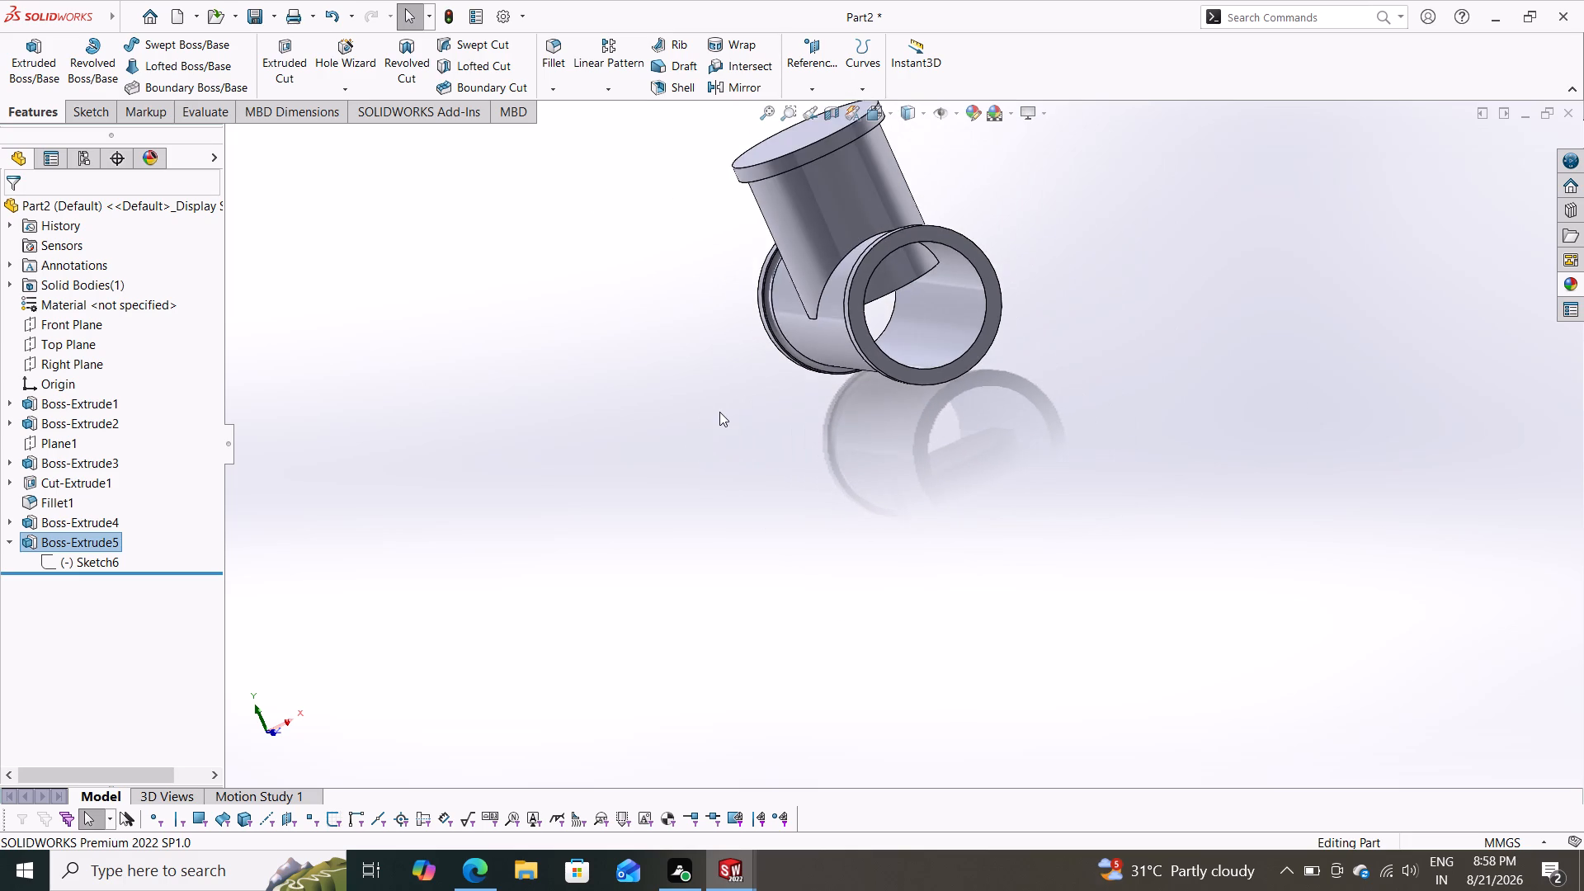
pyautogui.moveTo(720, 412); pyautogui.dragTo(879, 358, button='middle')
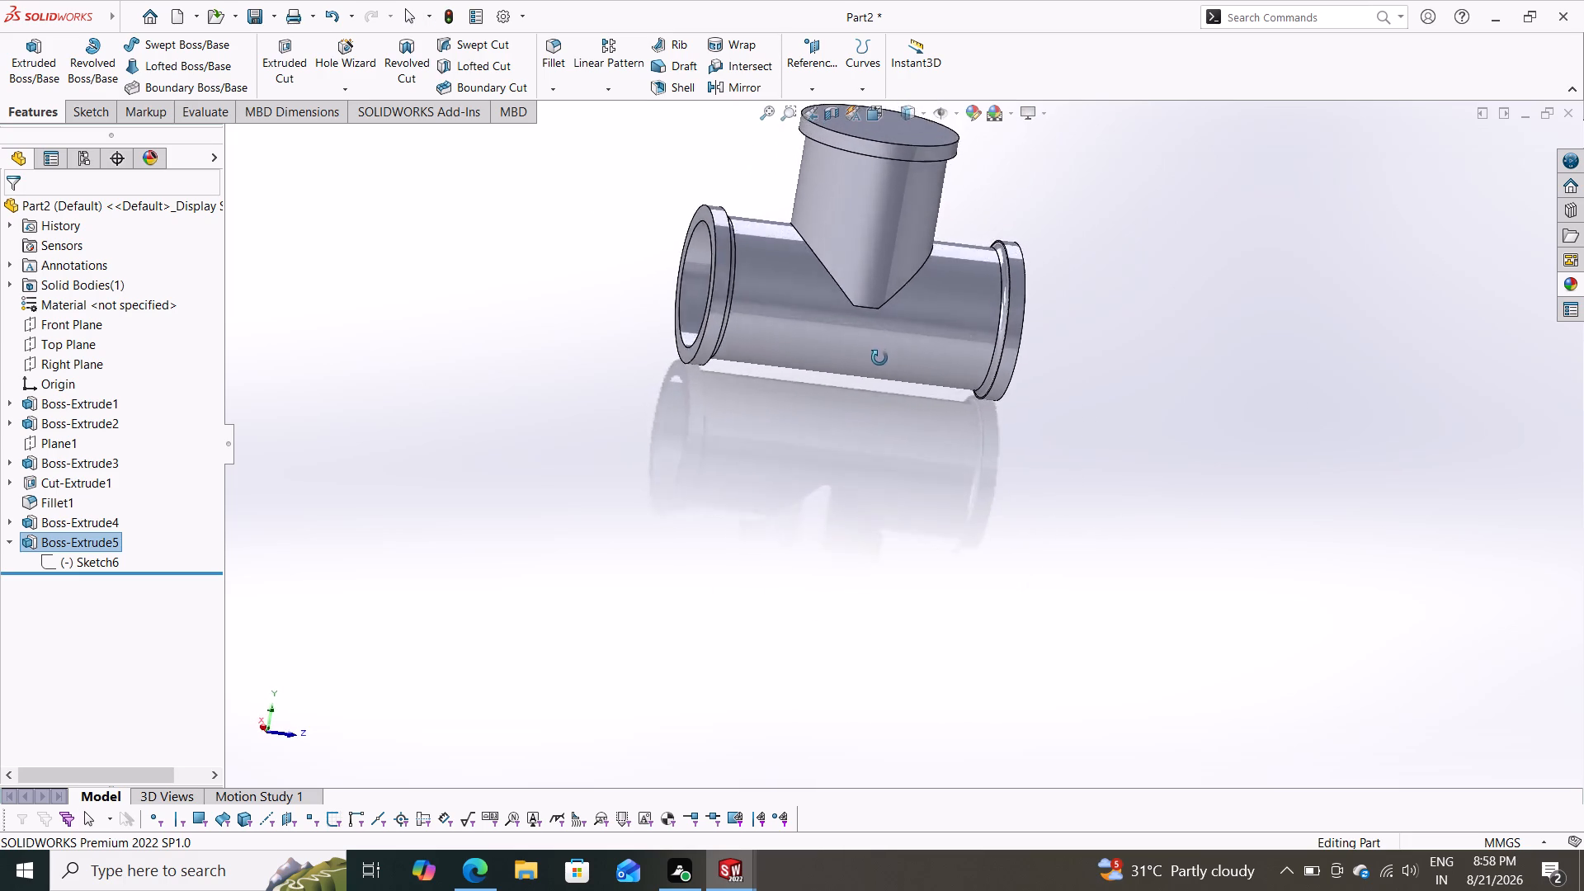
pyautogui.moveTo(879, 358); pyautogui.dragTo(629, 493, button='middle')
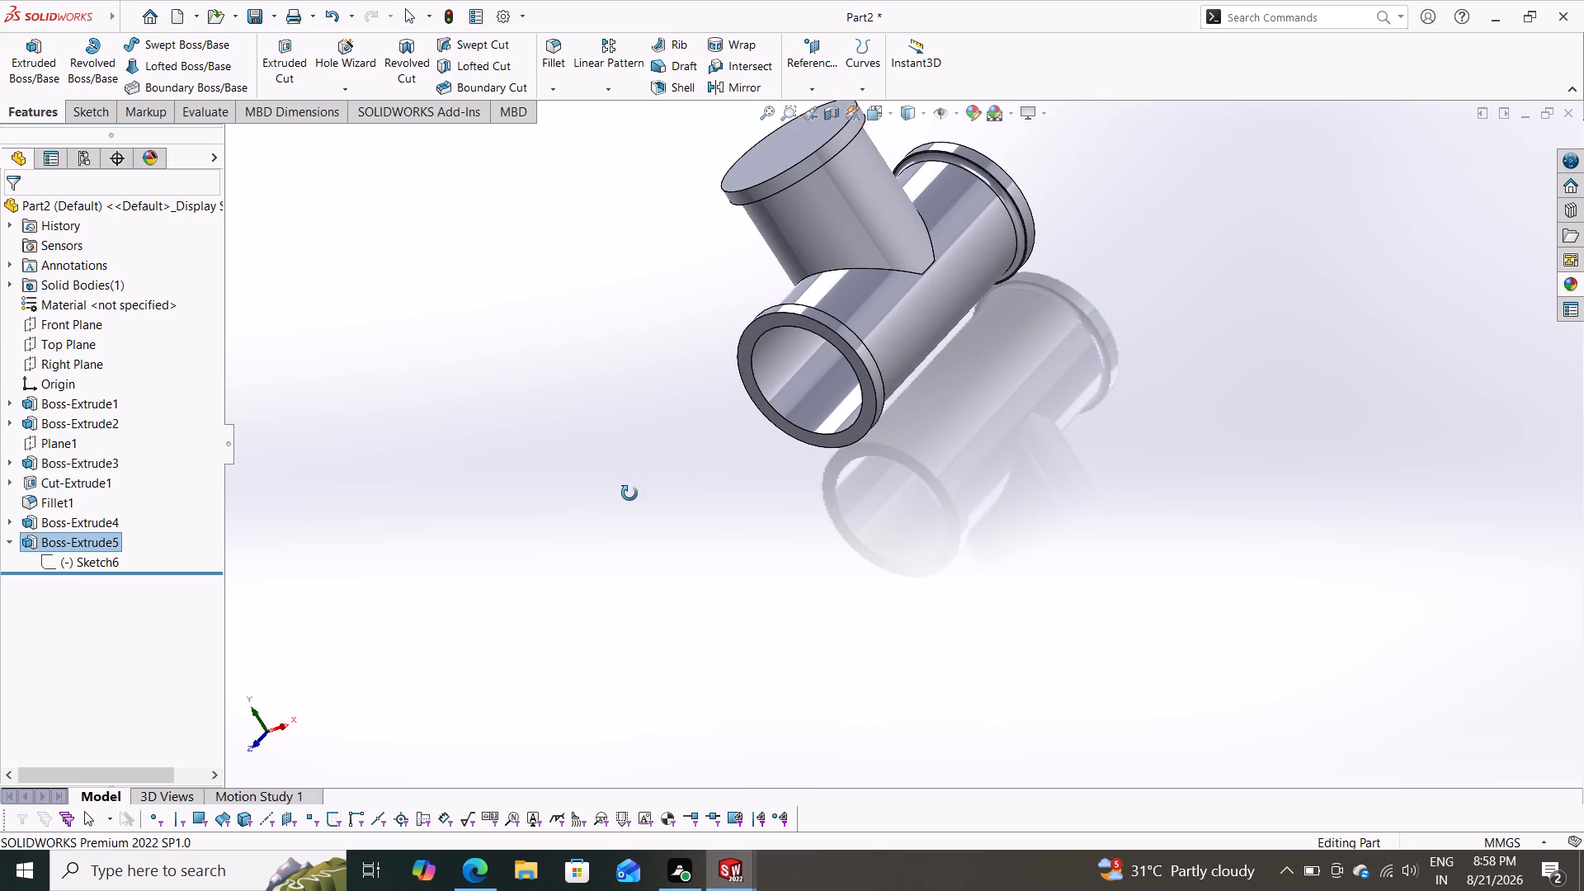
pyautogui.moveTo(629, 493); pyautogui.dragTo(860, 458, button='middle')
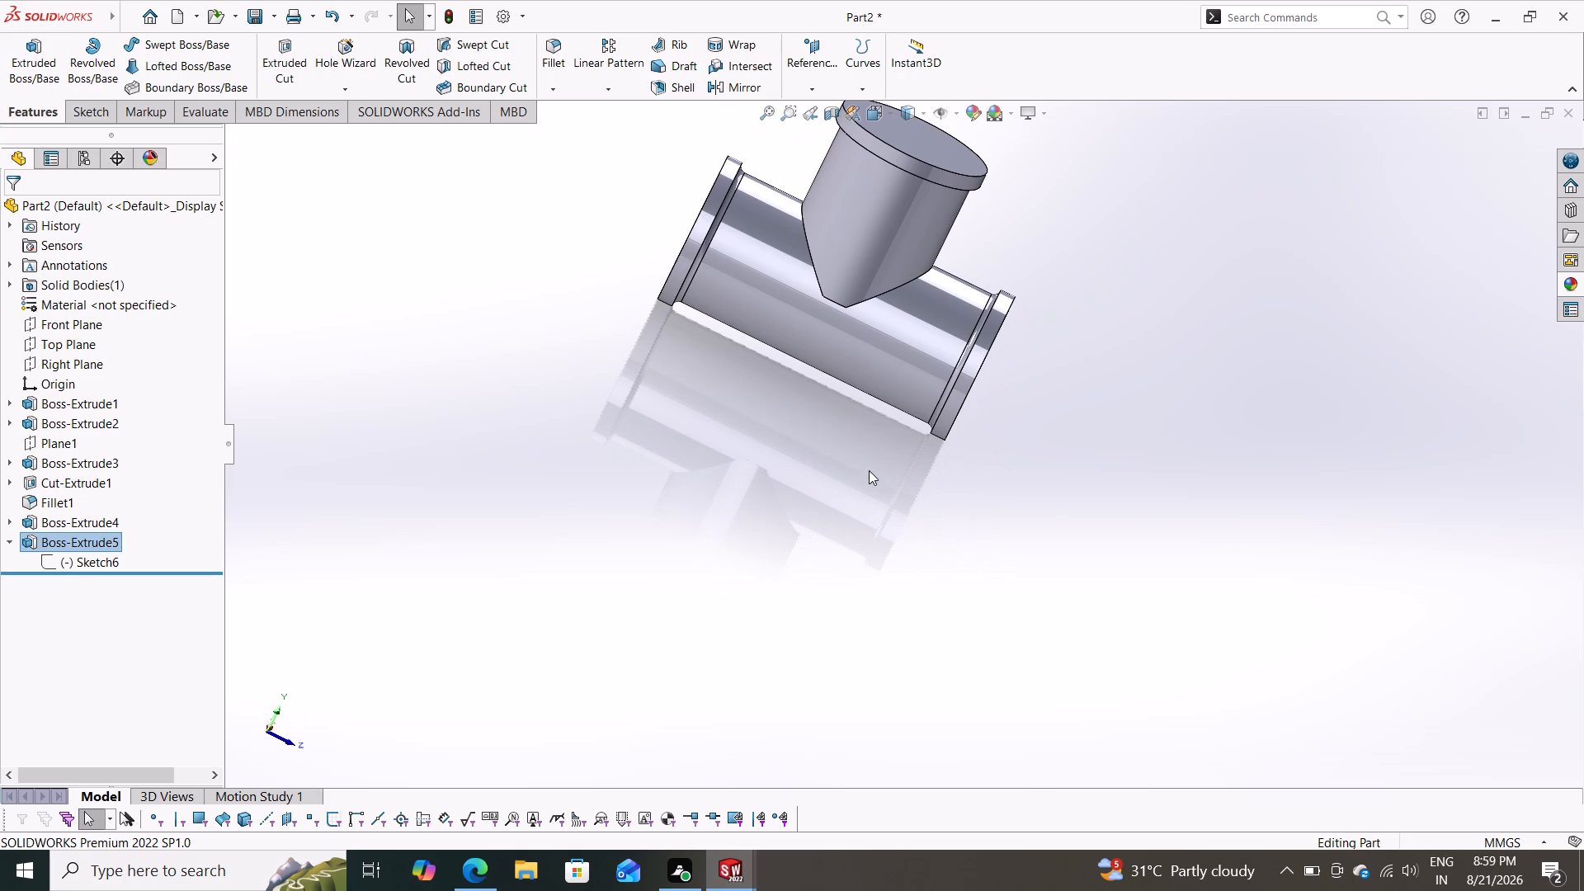
# Edit the branch's boss extrusion, setting its blind depth to 27 mm and trying a start offset of 0.
pyautogui.scroll(-1, 997, 563)
pyautogui.moveTo(998, 555); pyautogui.dragTo(957, 487, button='middle')
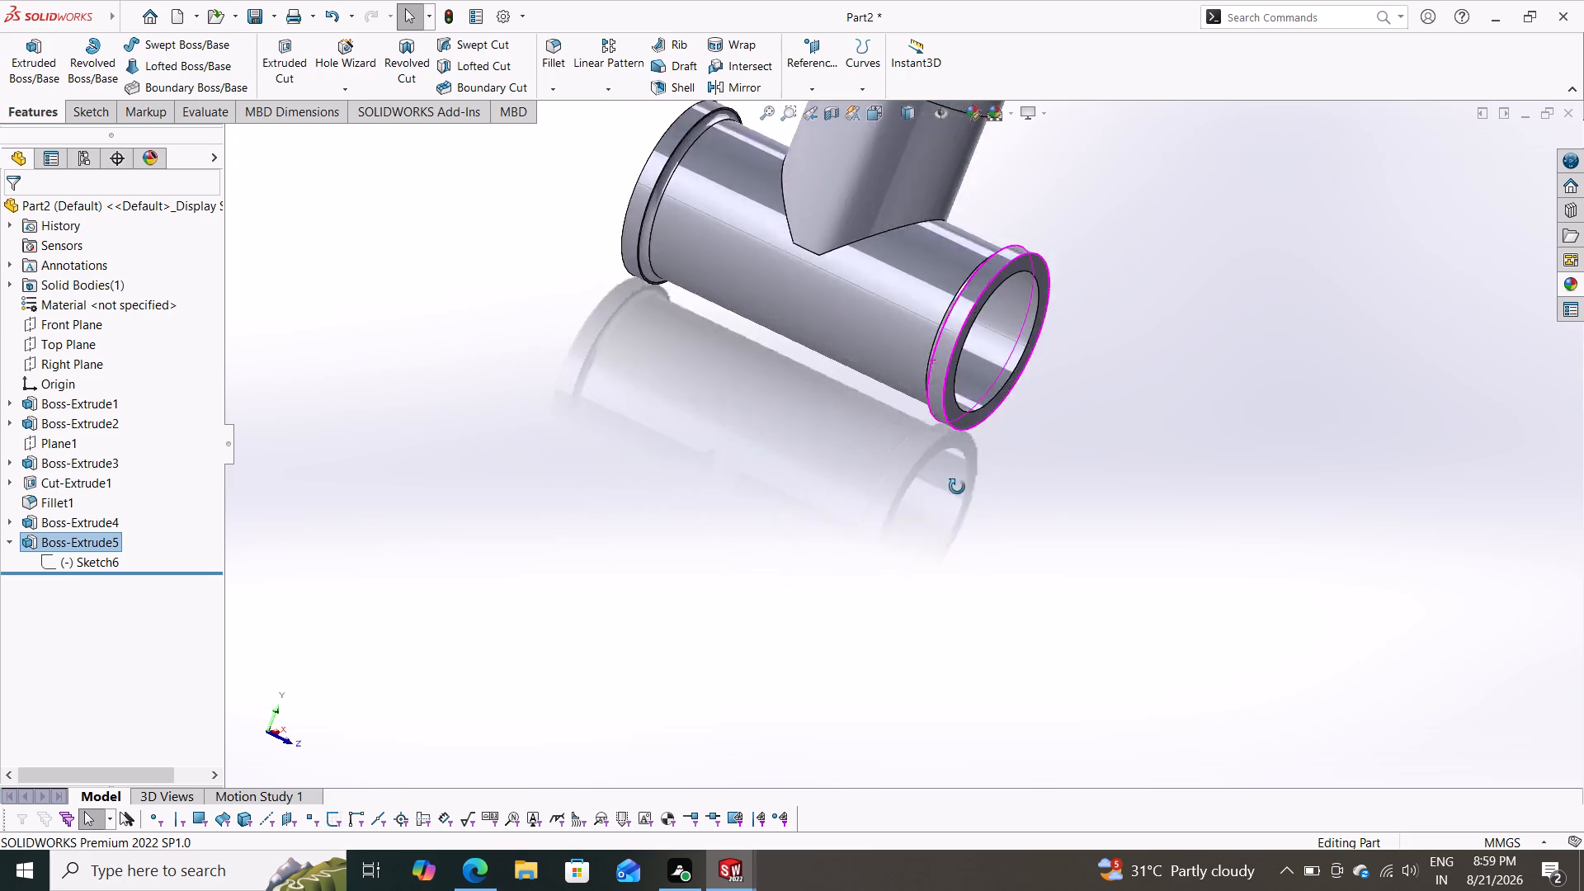
pyautogui.moveTo(957, 487); pyautogui.dragTo(985, 408, button='middle')
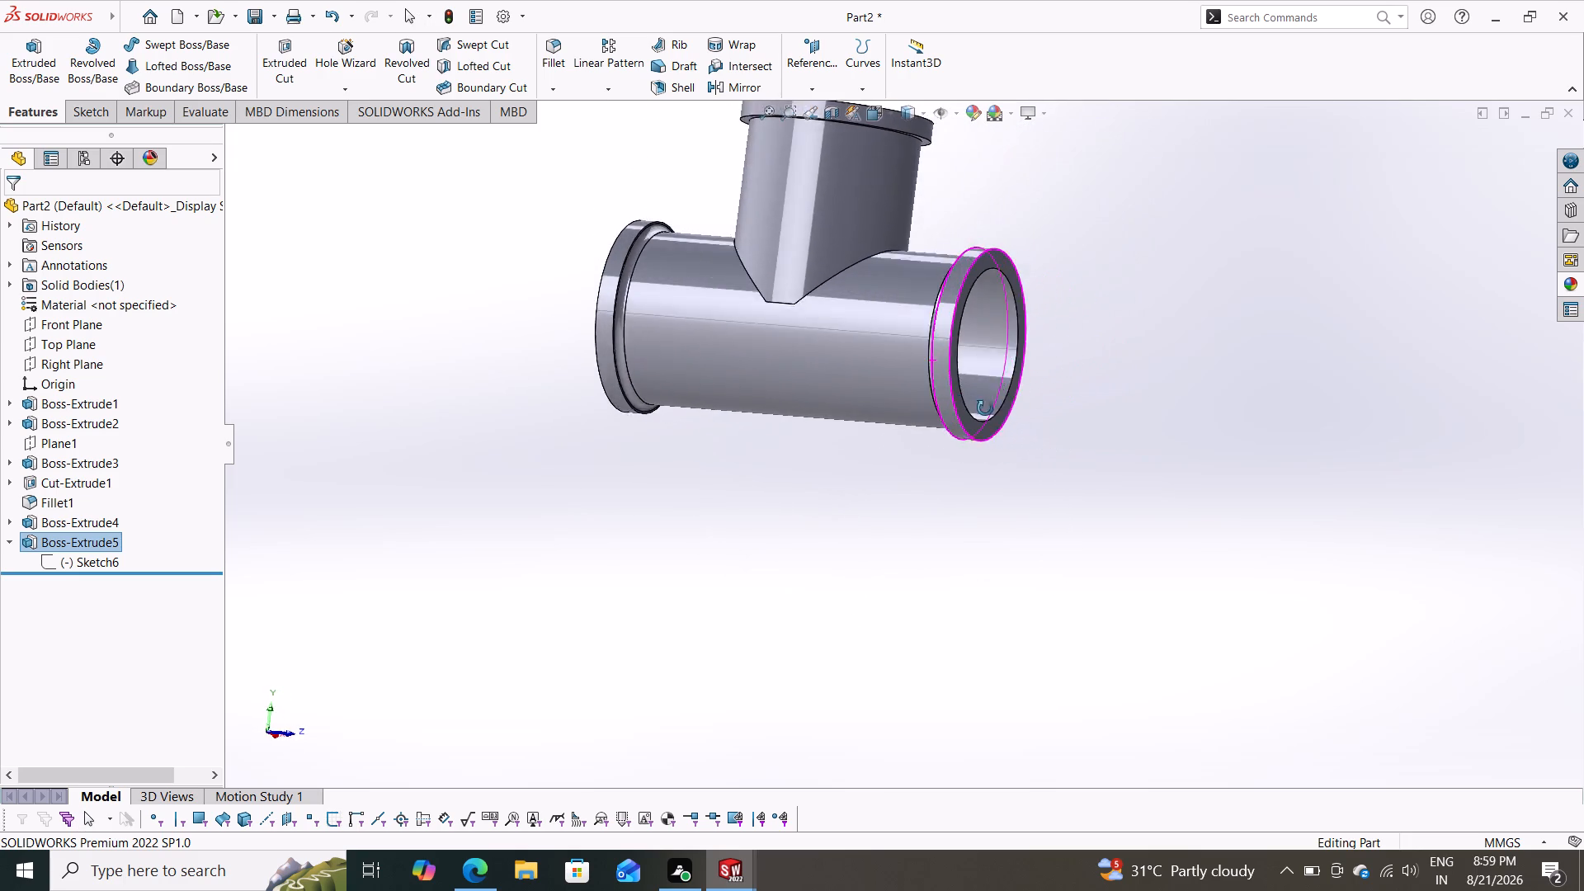
pyautogui.moveTo(985, 408); pyautogui.dragTo(1022, 475, button='middle')
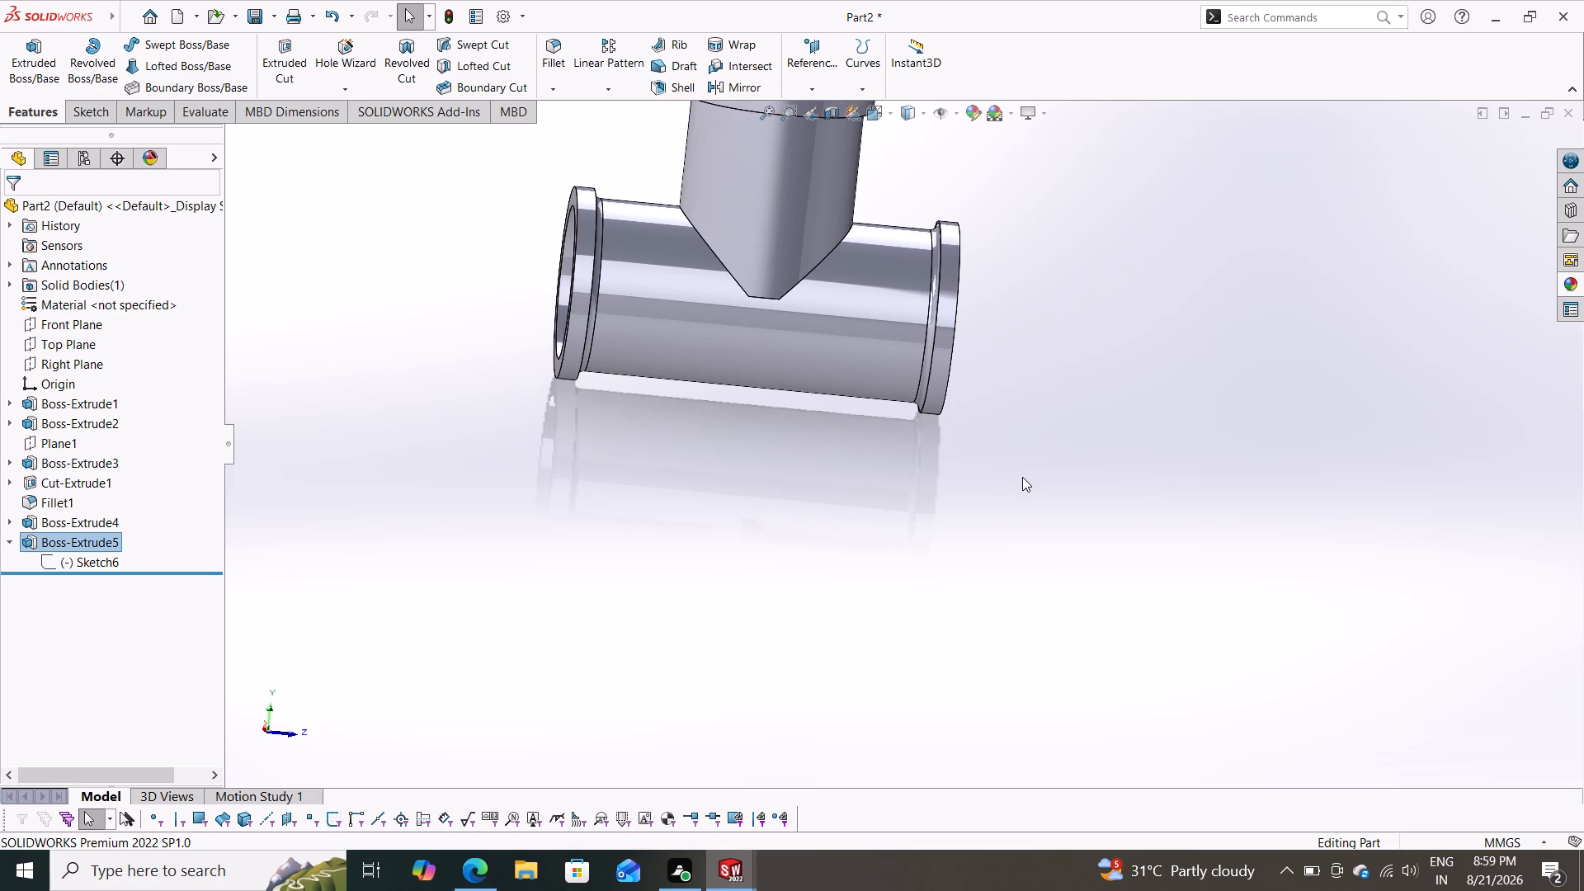
pyautogui.click(81, 540)
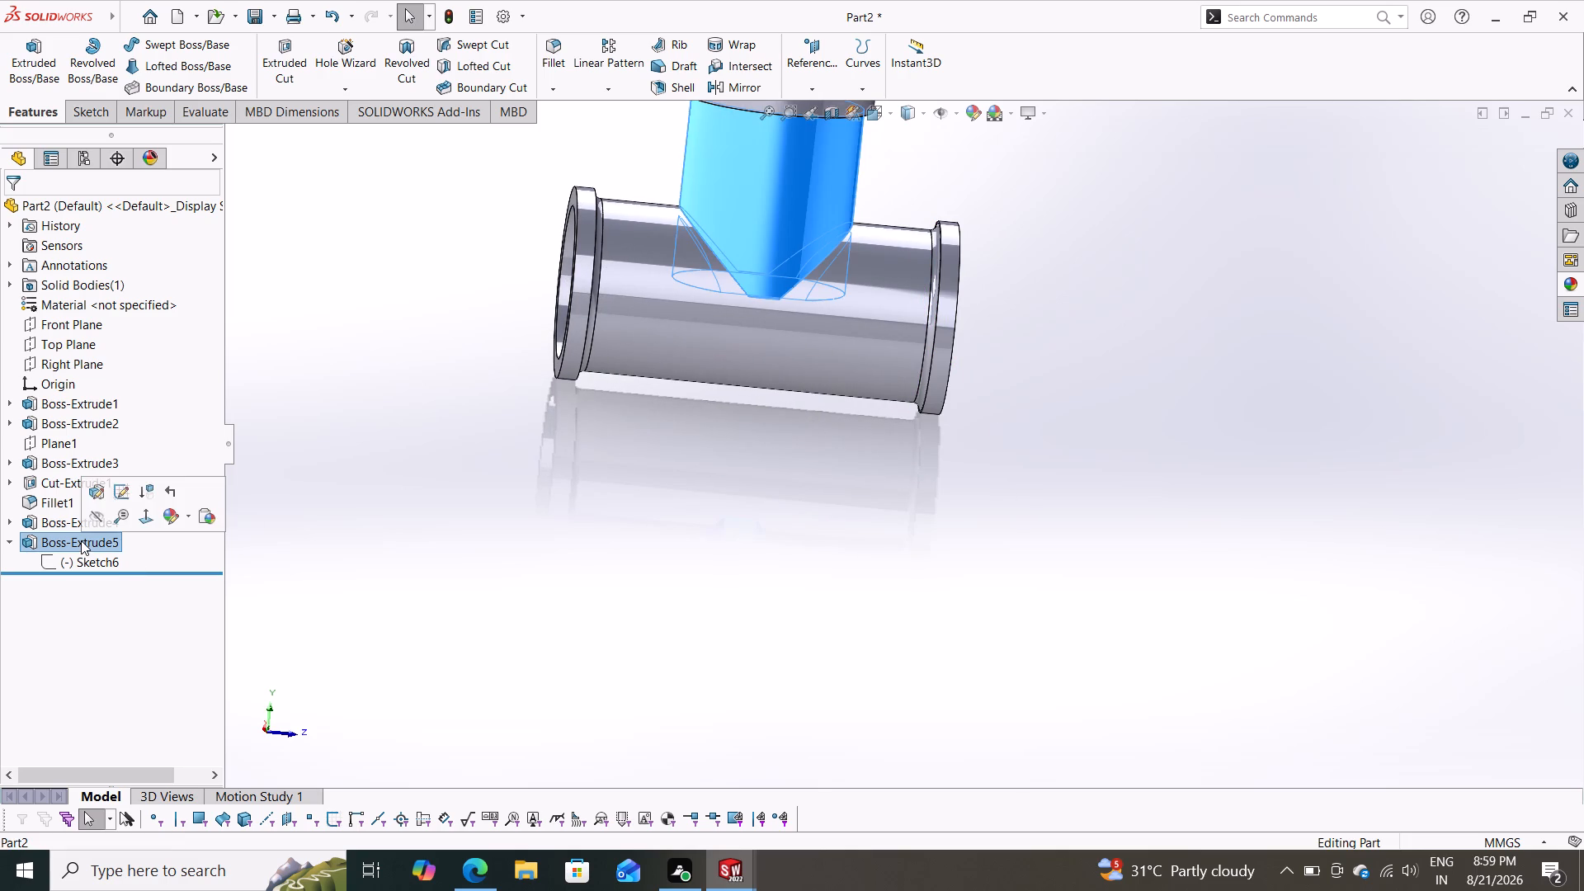
pyautogui.click(6, 571)
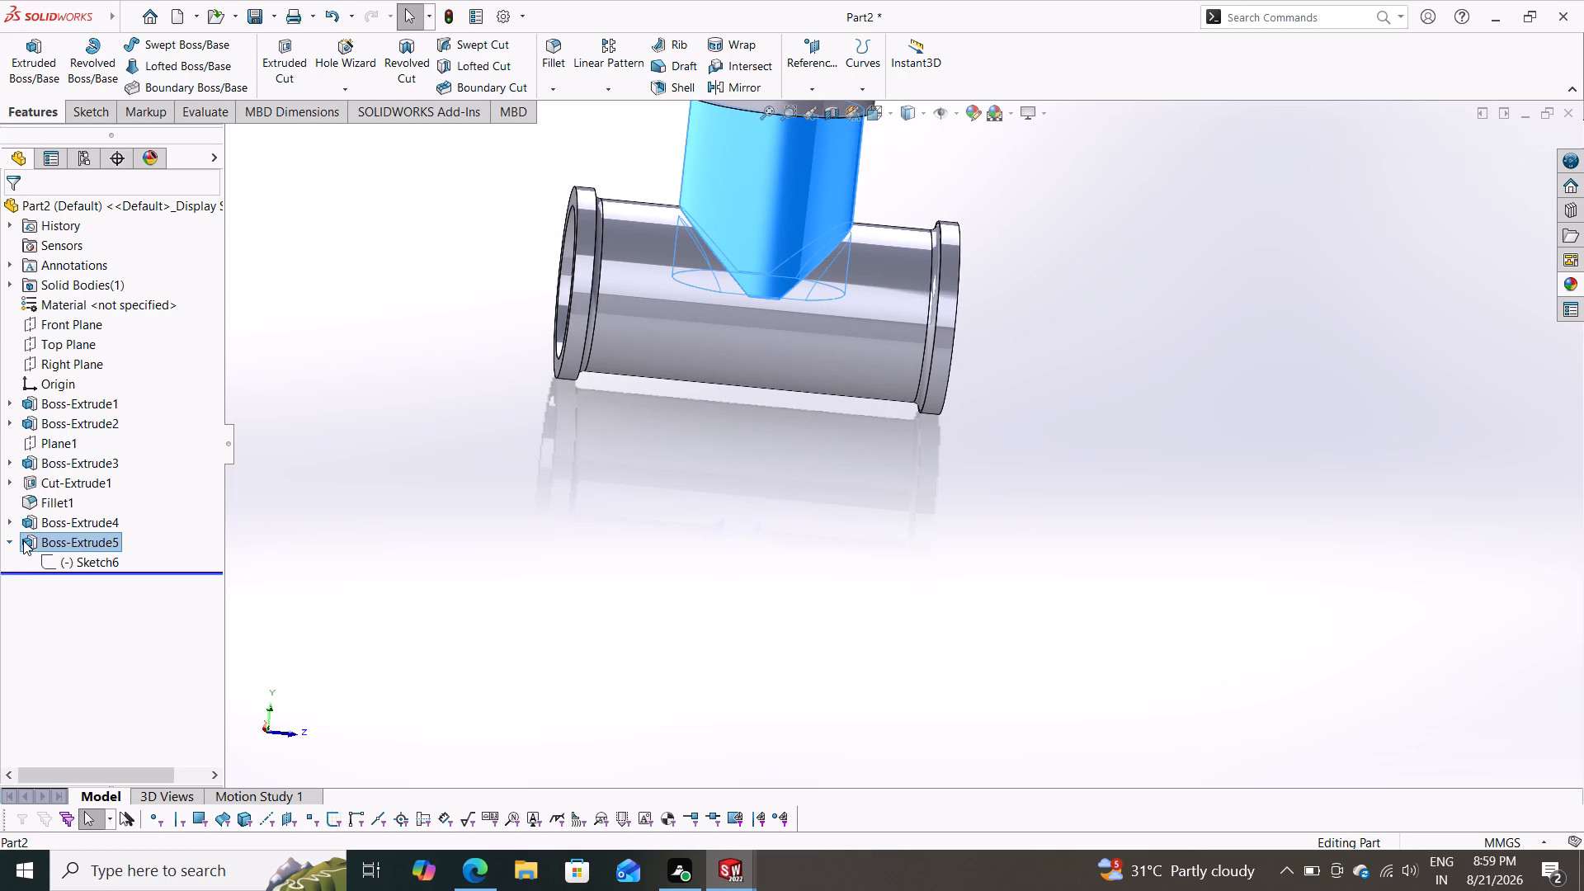
pyautogui.click(23, 540)
pyautogui.click(43, 488)
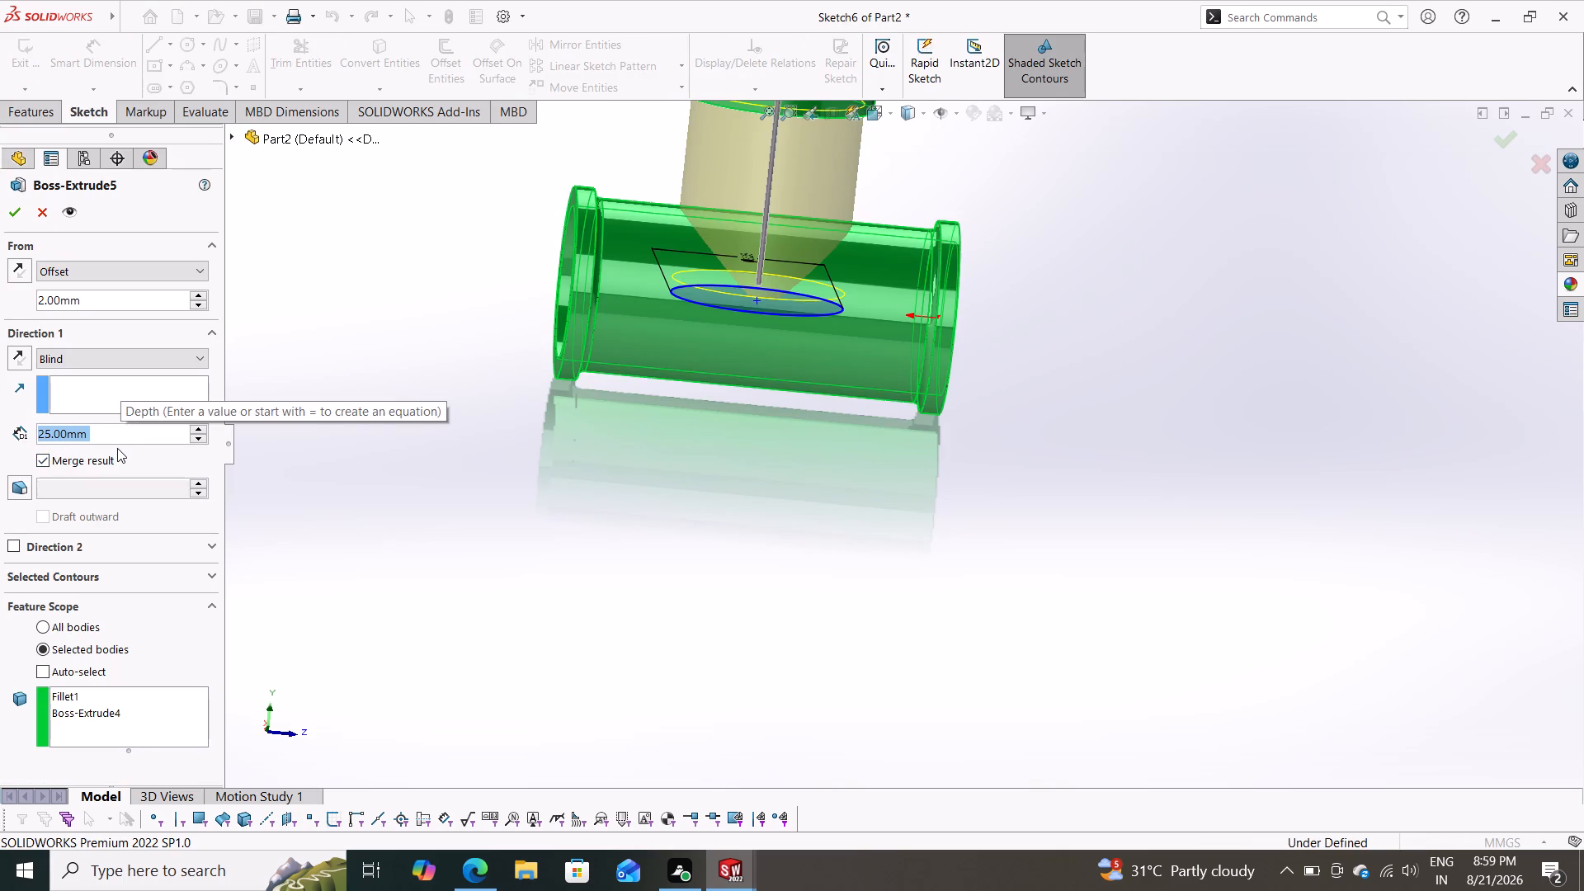
pyautogui.write('27')
pyautogui.press('Return')
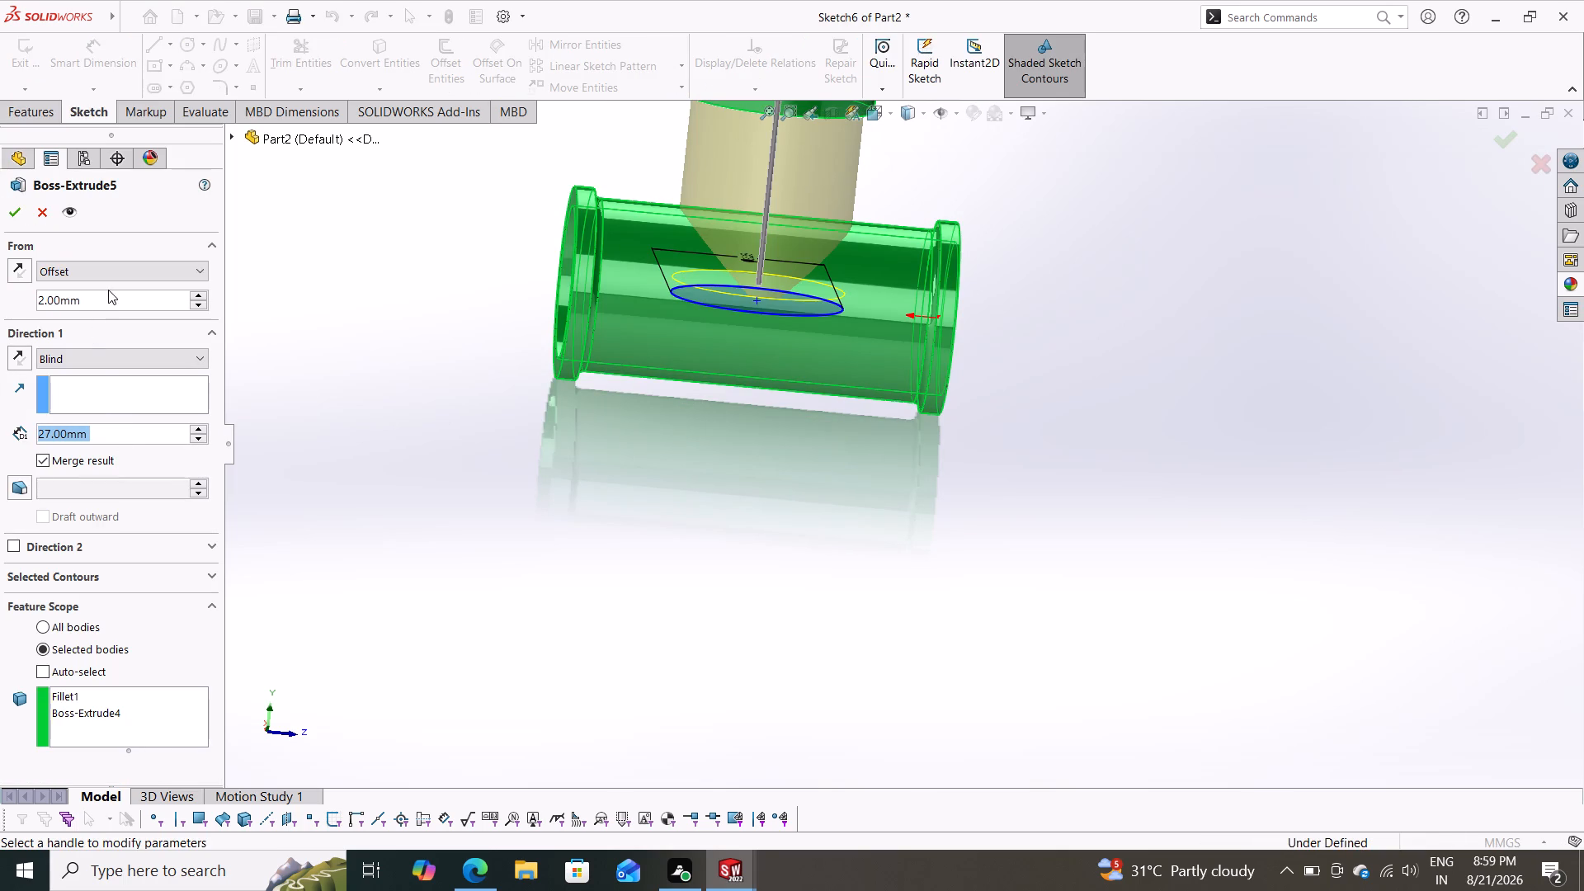
pyautogui.moveTo(106, 298); pyautogui.dragTo(1, 325)
pyautogui.press('0')
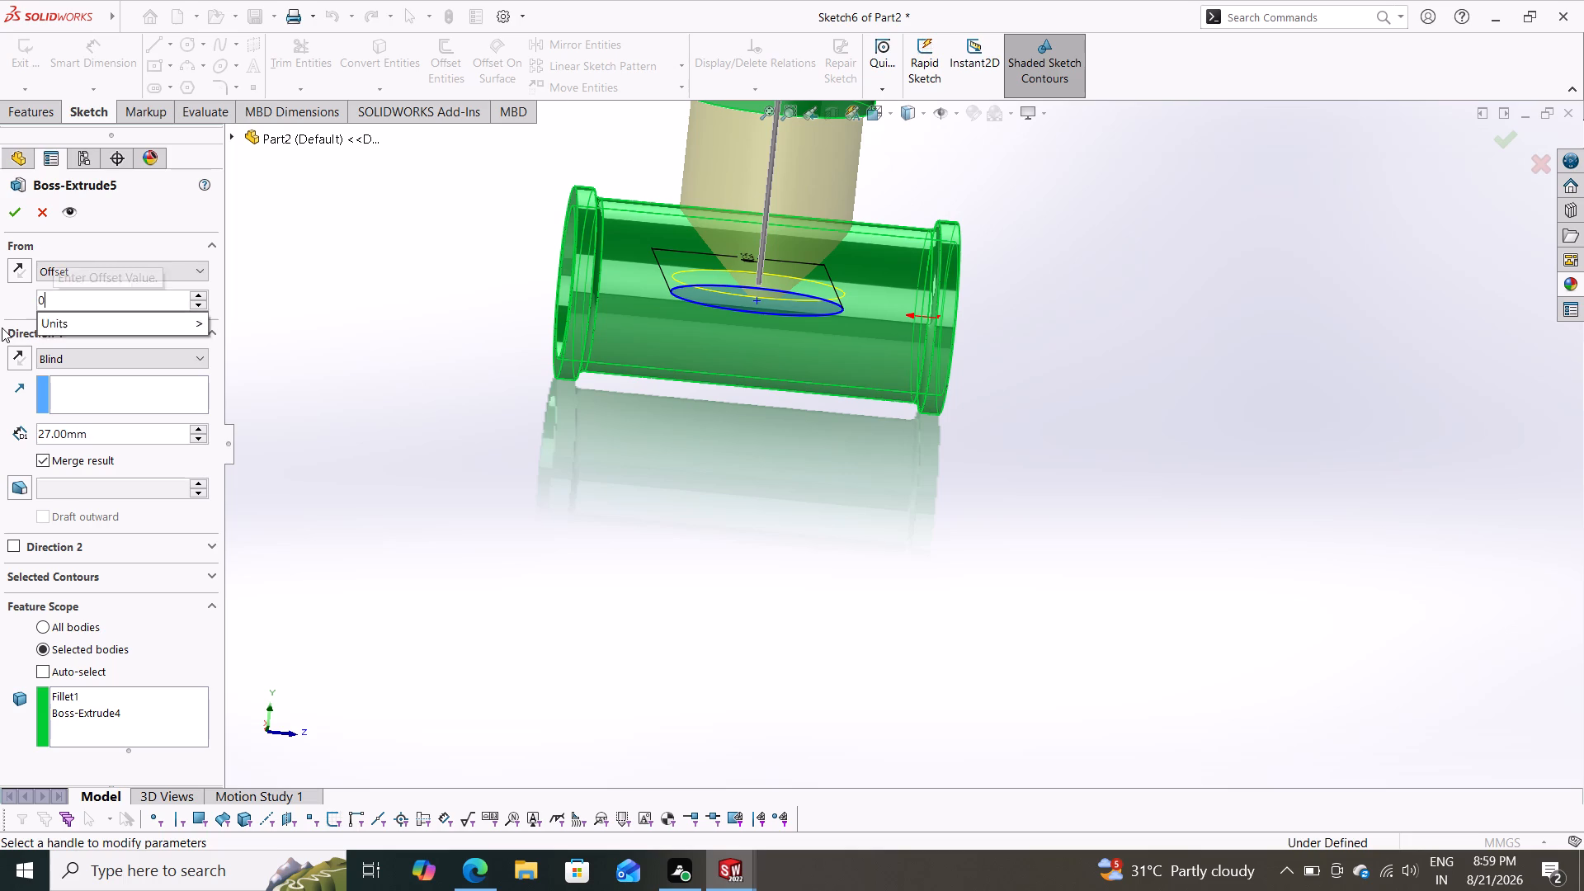
pyautogui.press('Return')
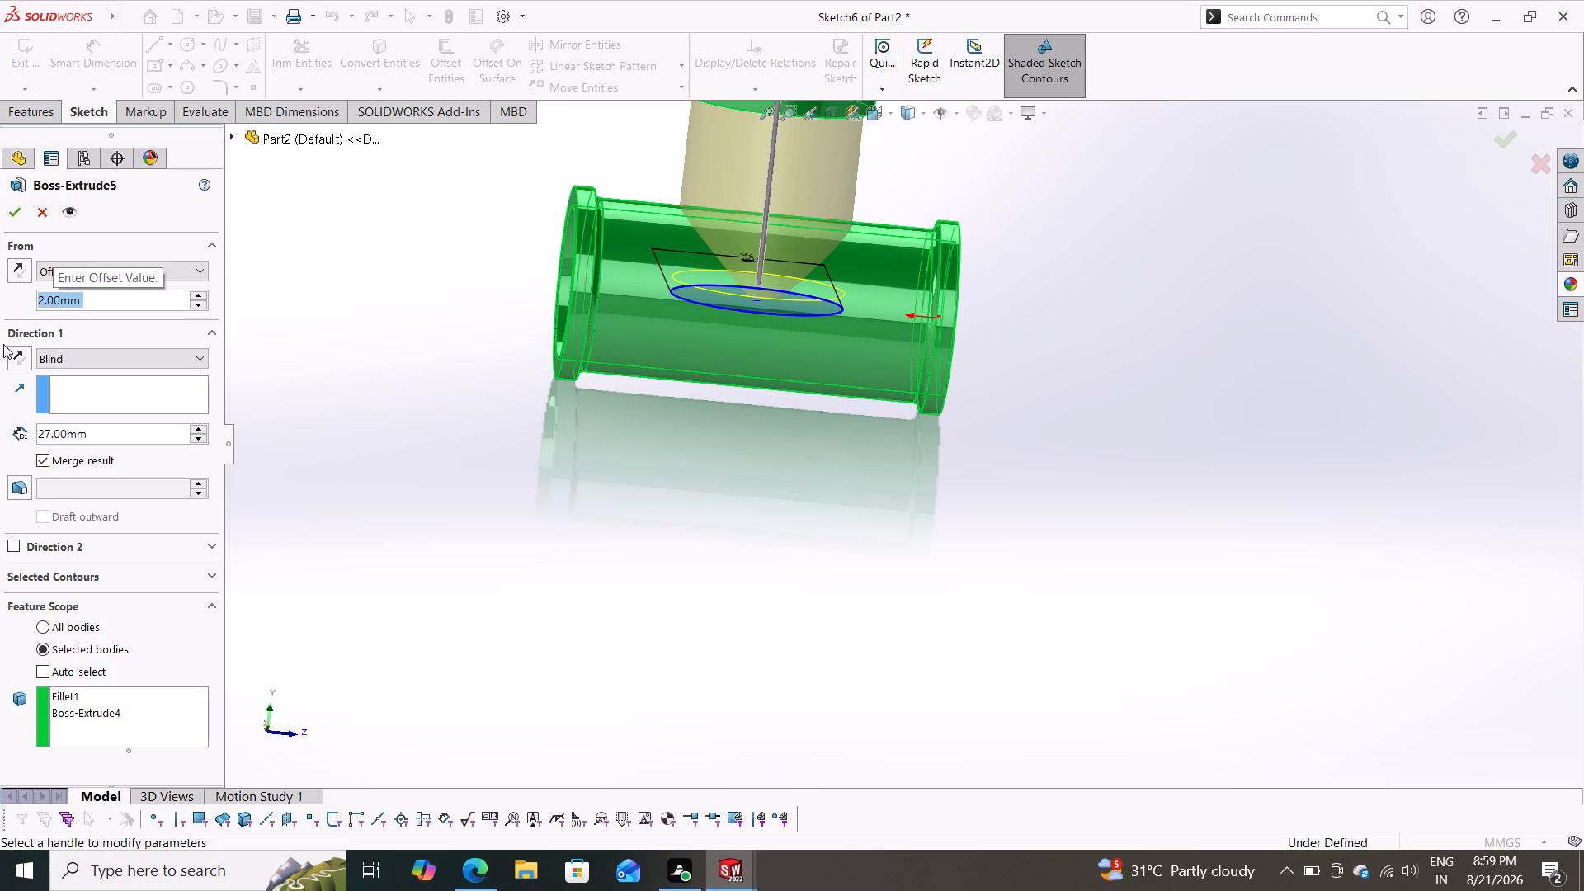
pyautogui.click(11, 214)
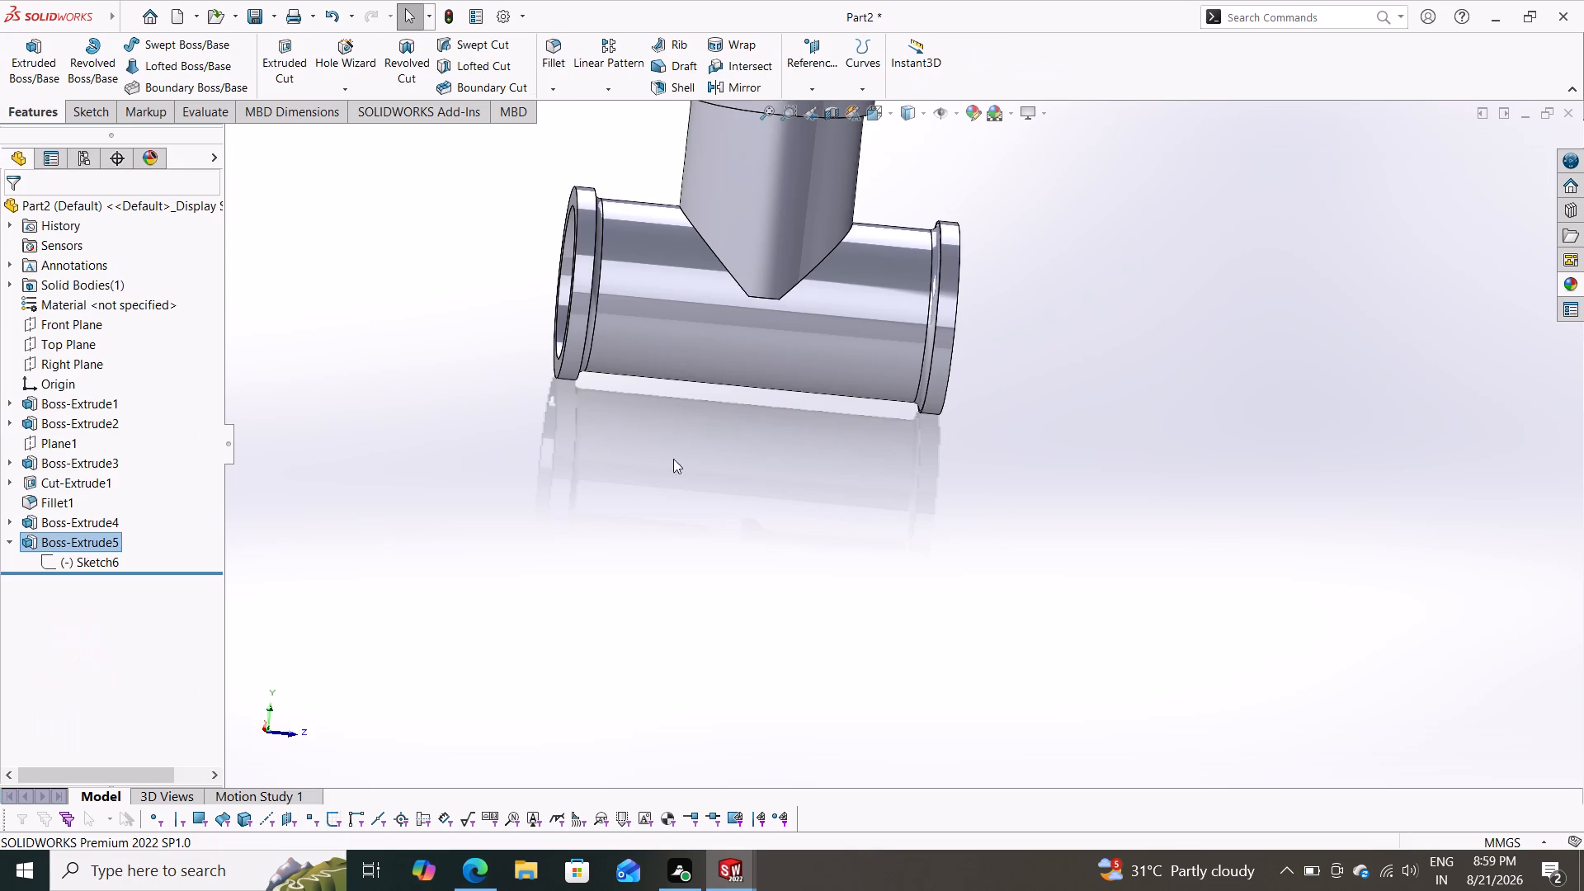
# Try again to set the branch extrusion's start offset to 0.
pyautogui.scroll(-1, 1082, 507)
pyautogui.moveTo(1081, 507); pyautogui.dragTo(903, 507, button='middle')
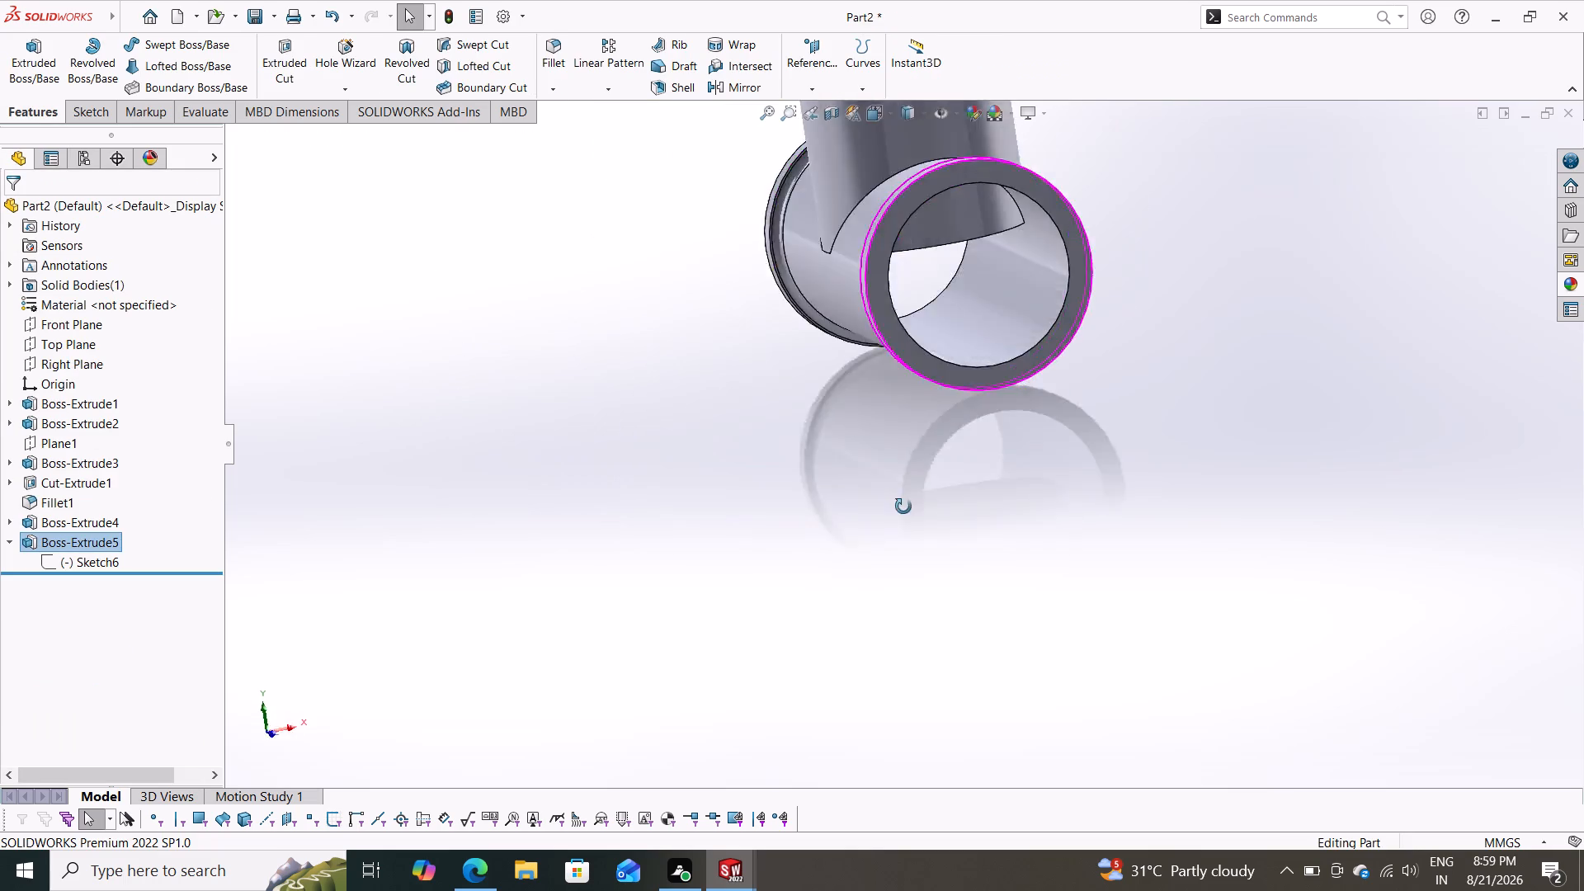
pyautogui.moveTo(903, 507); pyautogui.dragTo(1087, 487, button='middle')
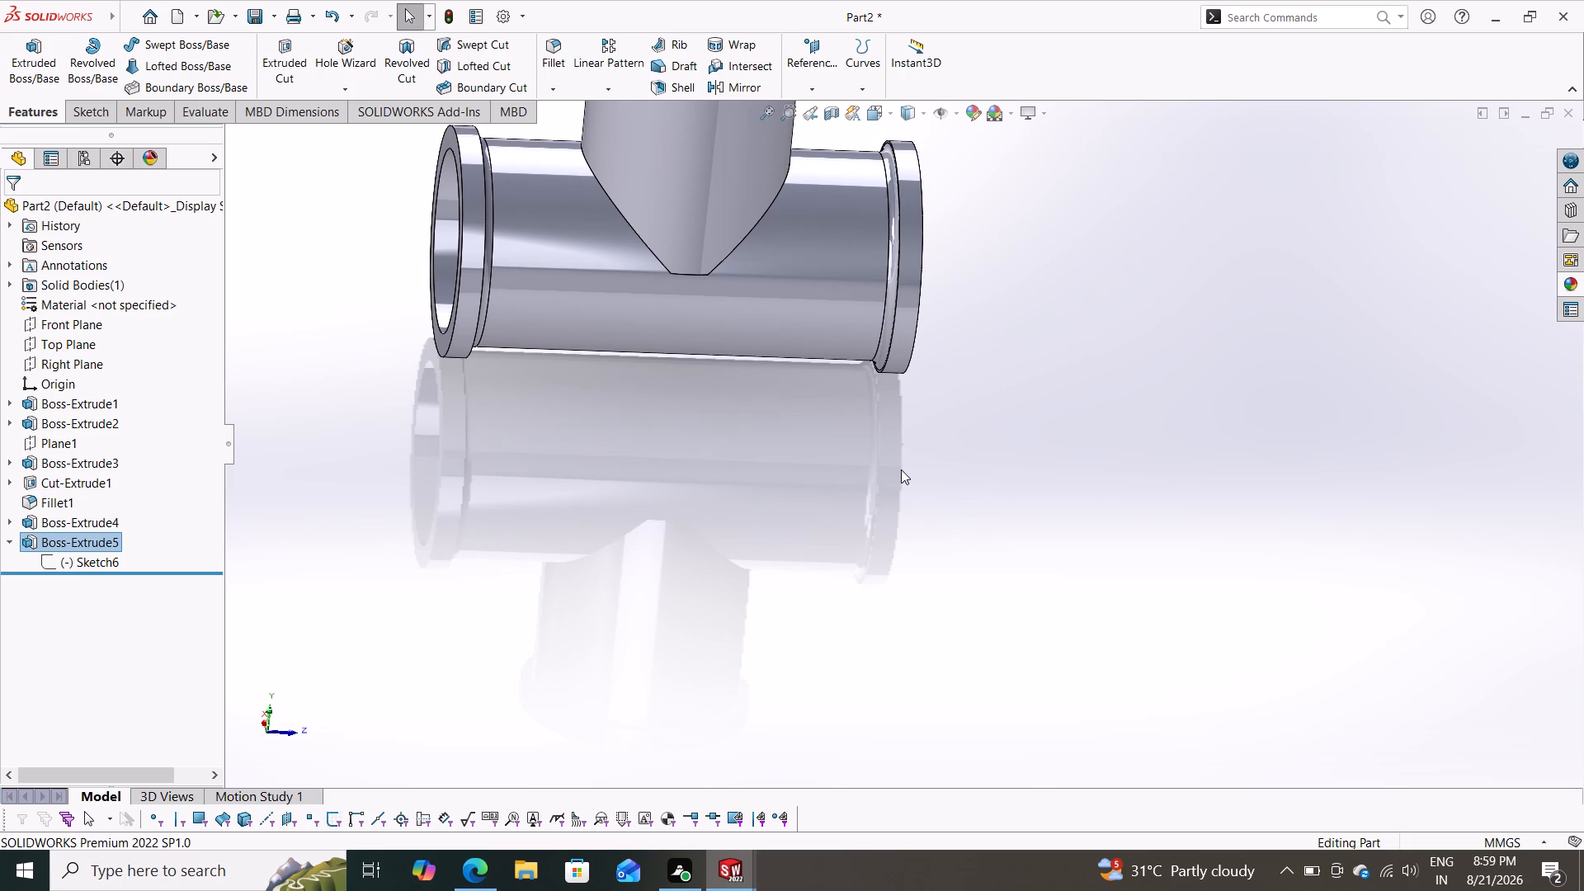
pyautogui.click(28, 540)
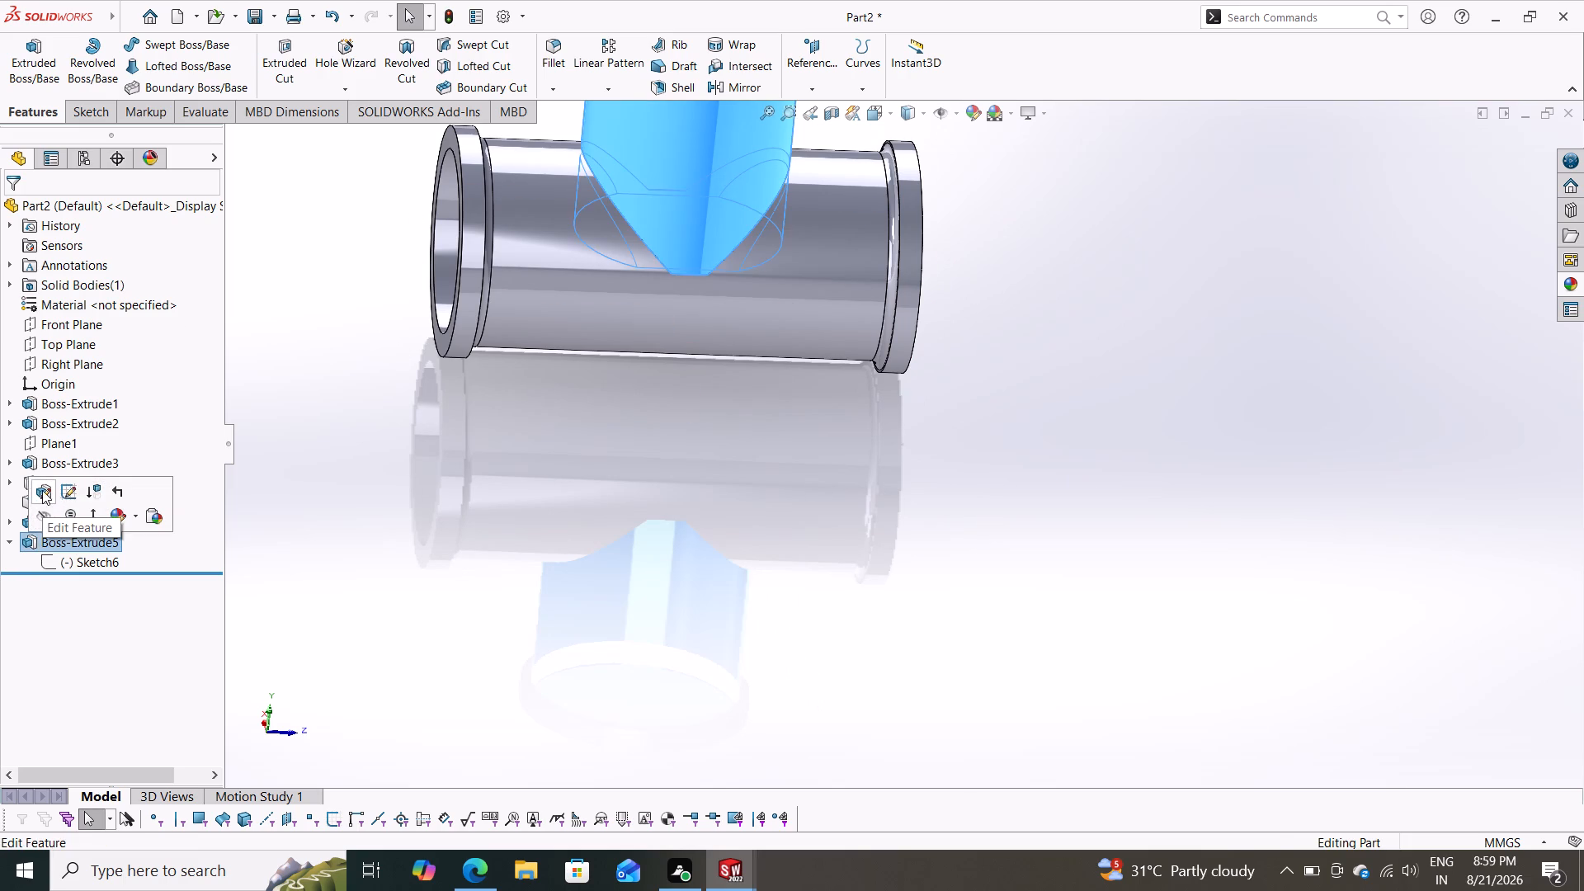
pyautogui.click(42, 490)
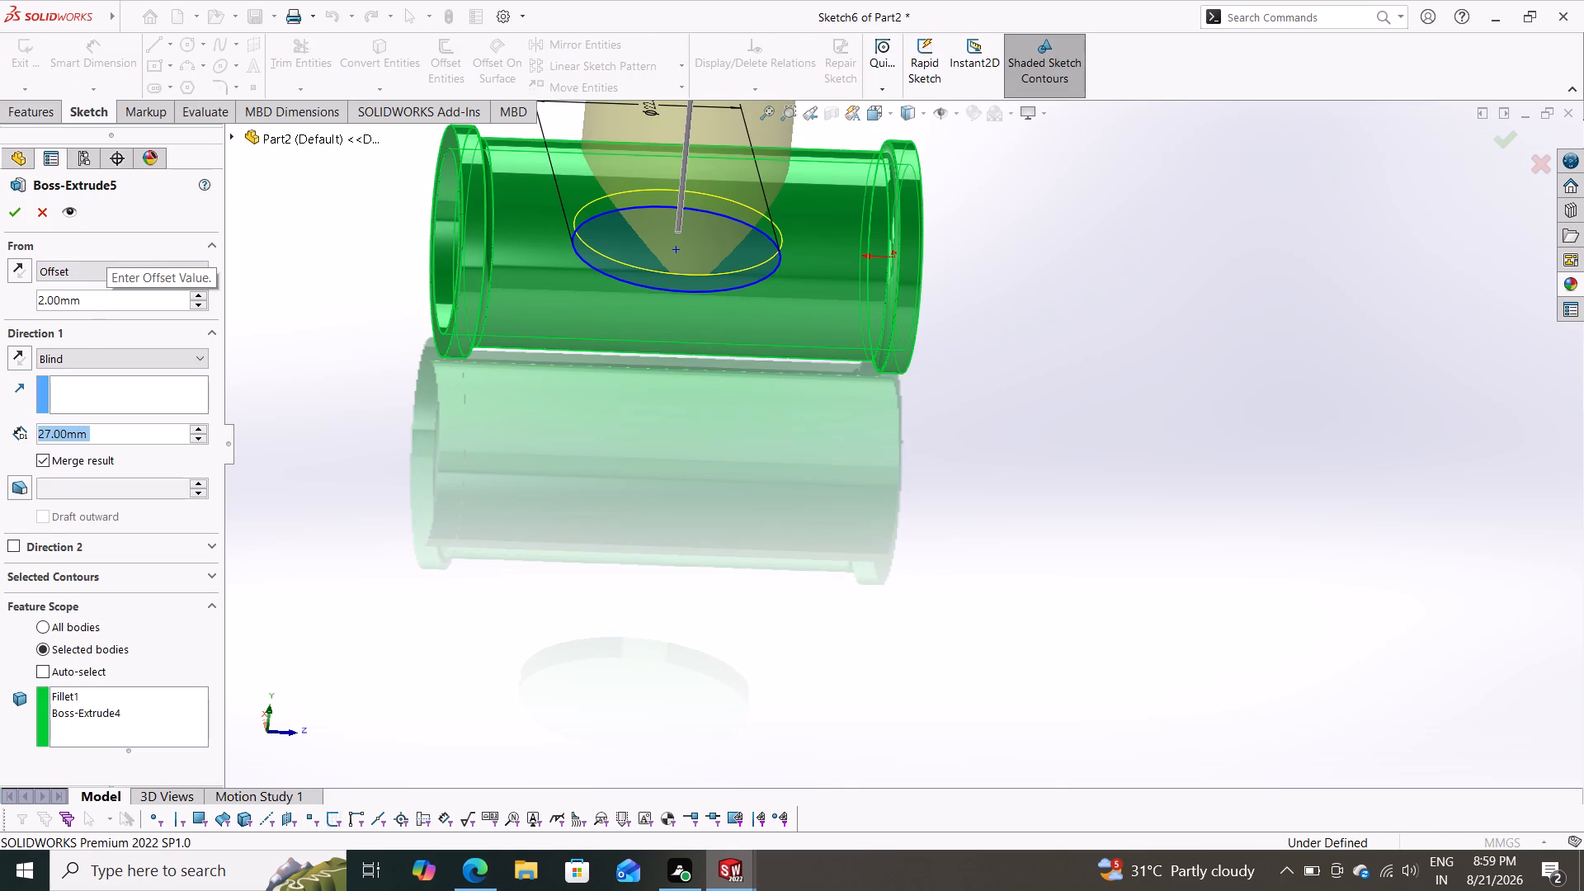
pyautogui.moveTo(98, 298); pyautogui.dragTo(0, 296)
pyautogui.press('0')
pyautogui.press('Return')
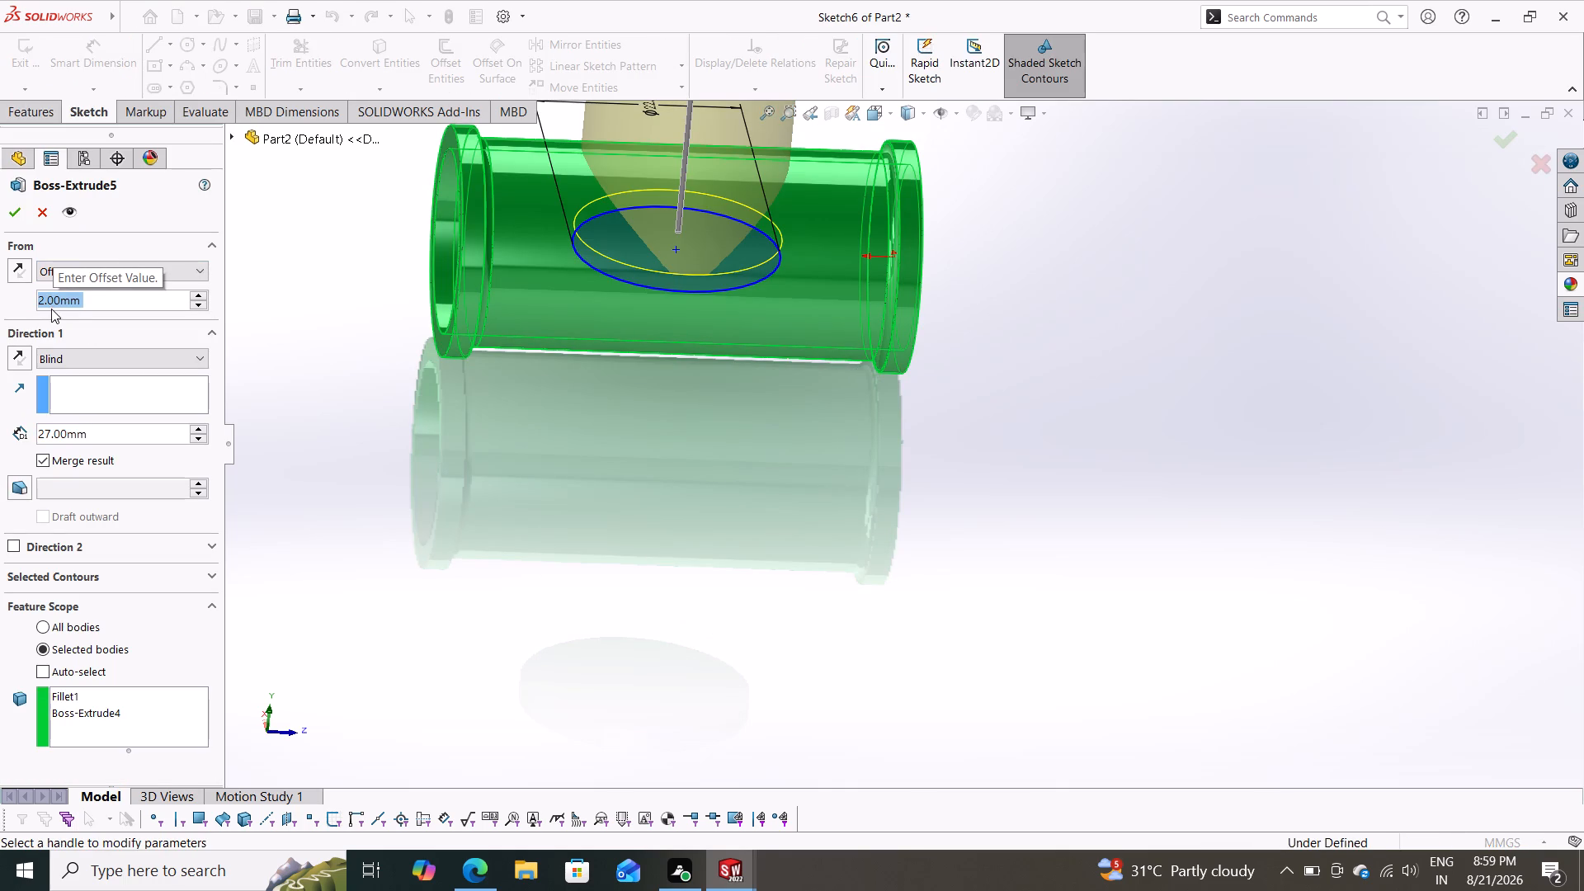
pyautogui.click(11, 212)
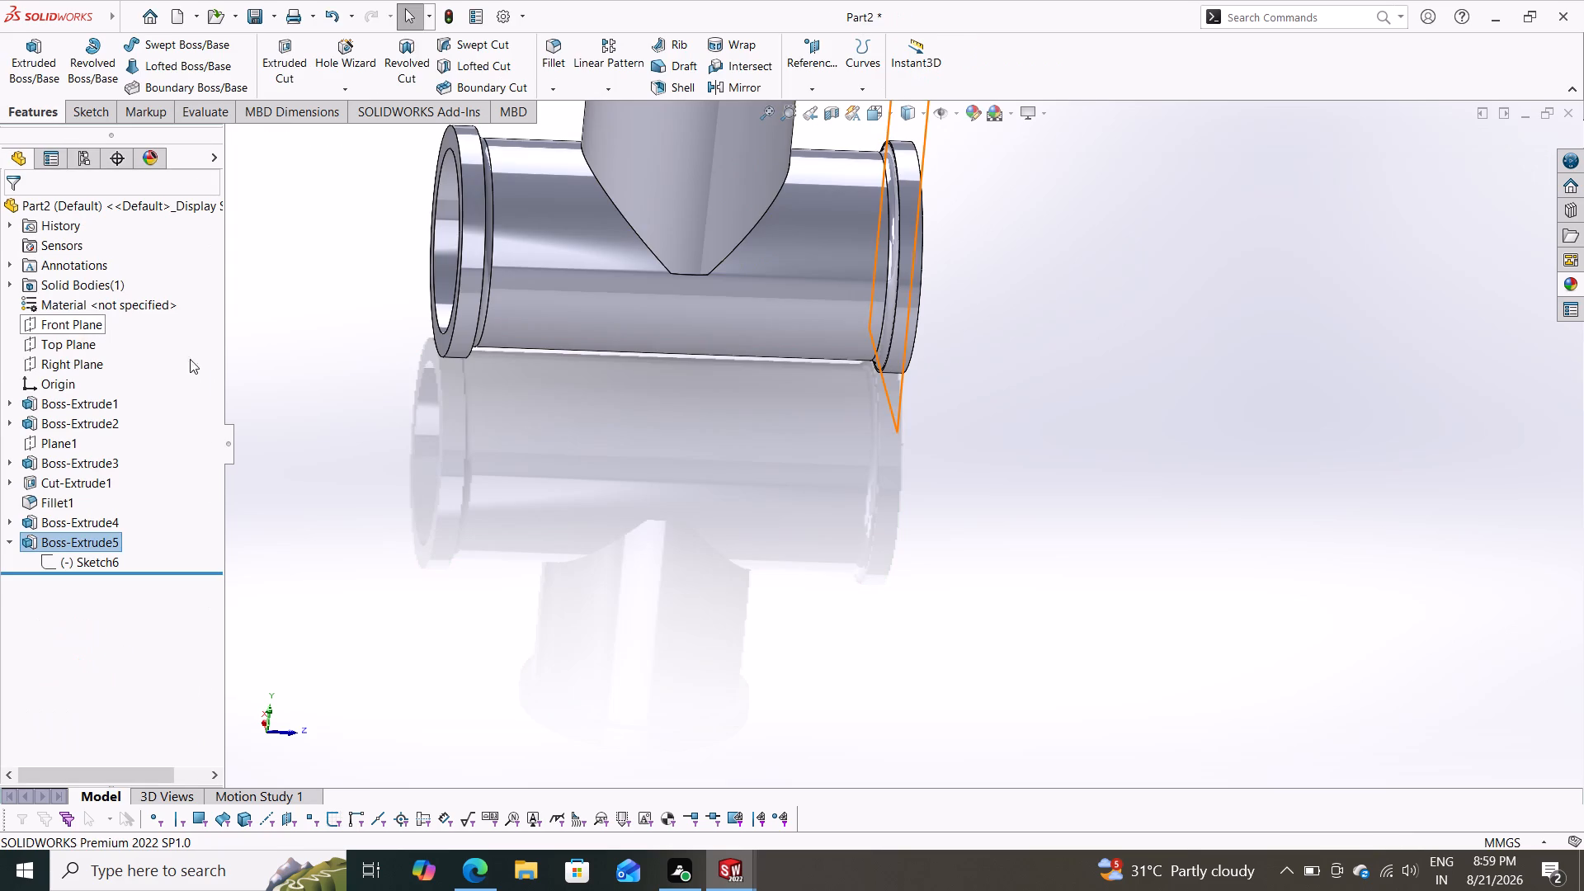
# Change the branch extrusion's start condition from an offset to Sketch Plane.
pyautogui.click(29, 543)
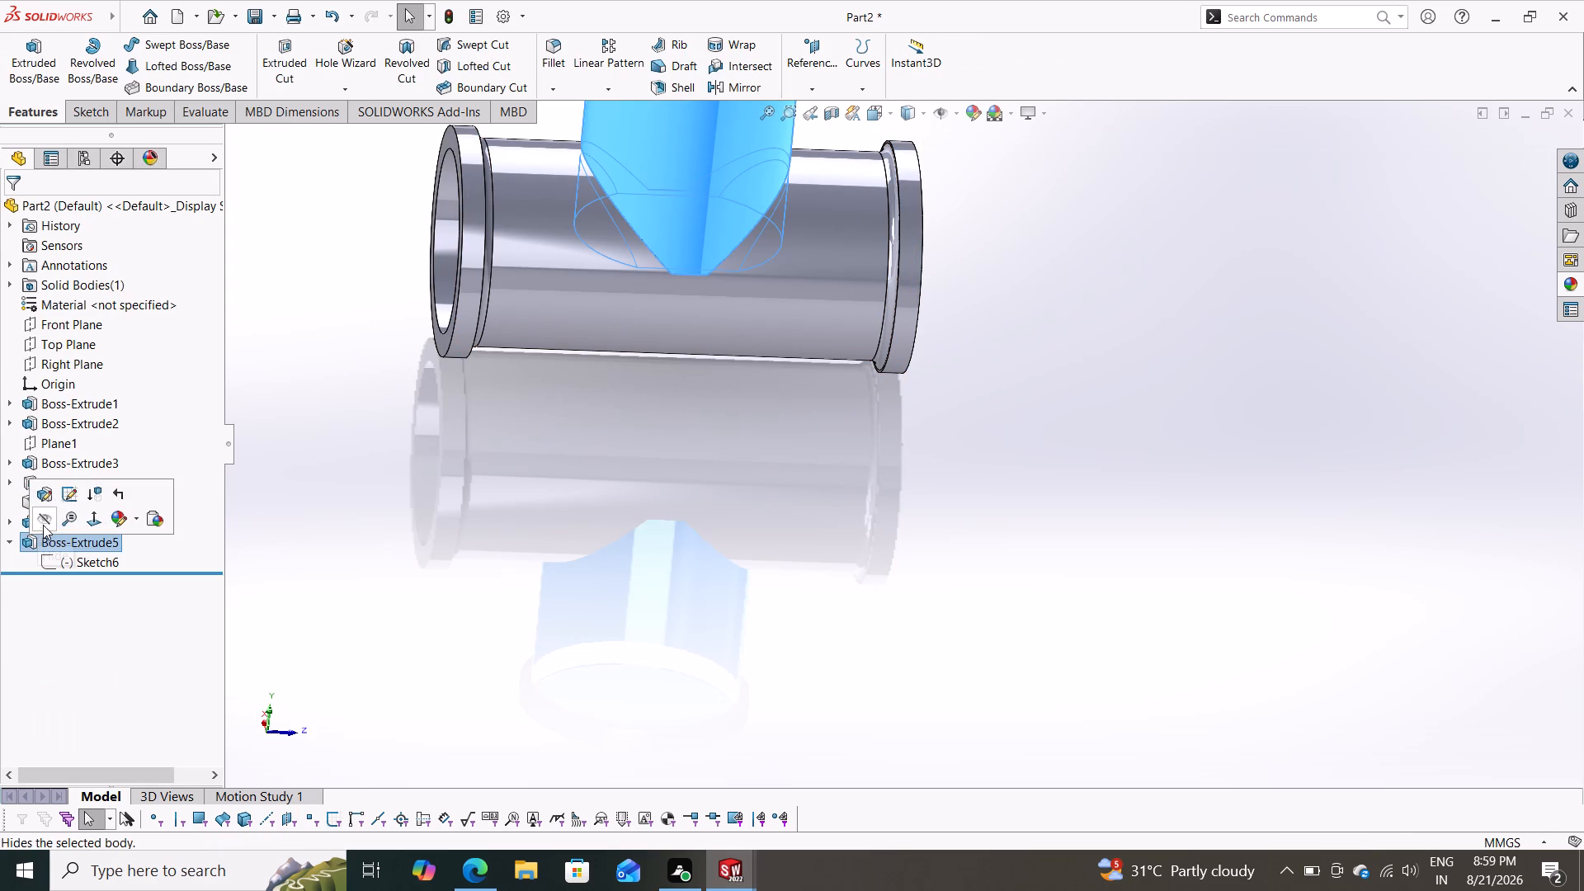
pyautogui.click(51, 492)
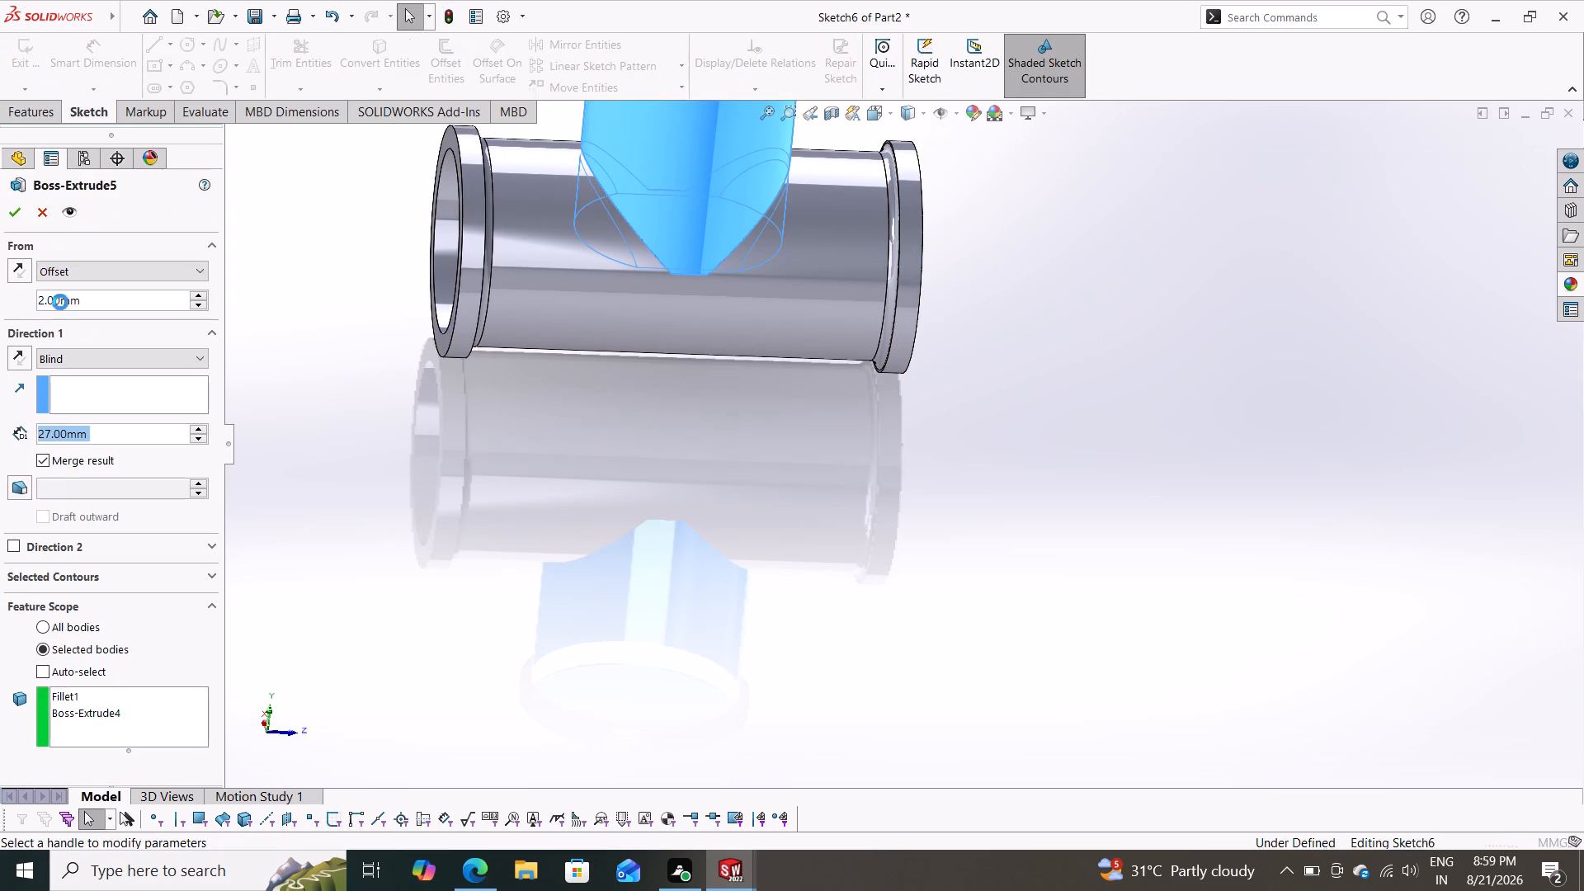
pyautogui.click(83, 269)
pyautogui.click(79, 283)
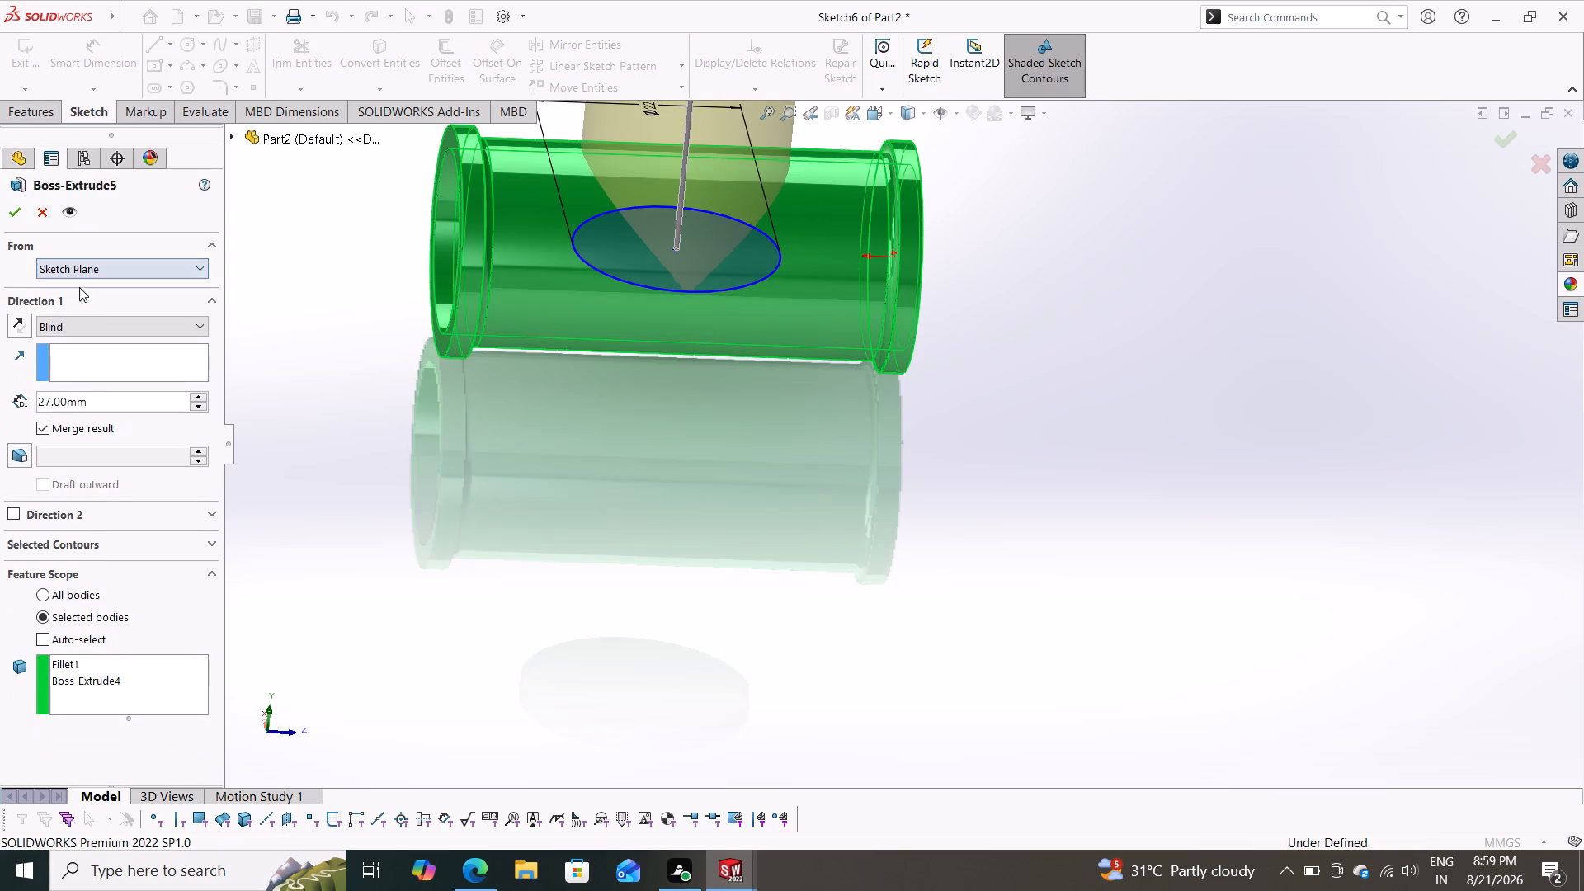
pyautogui.click(20, 207)
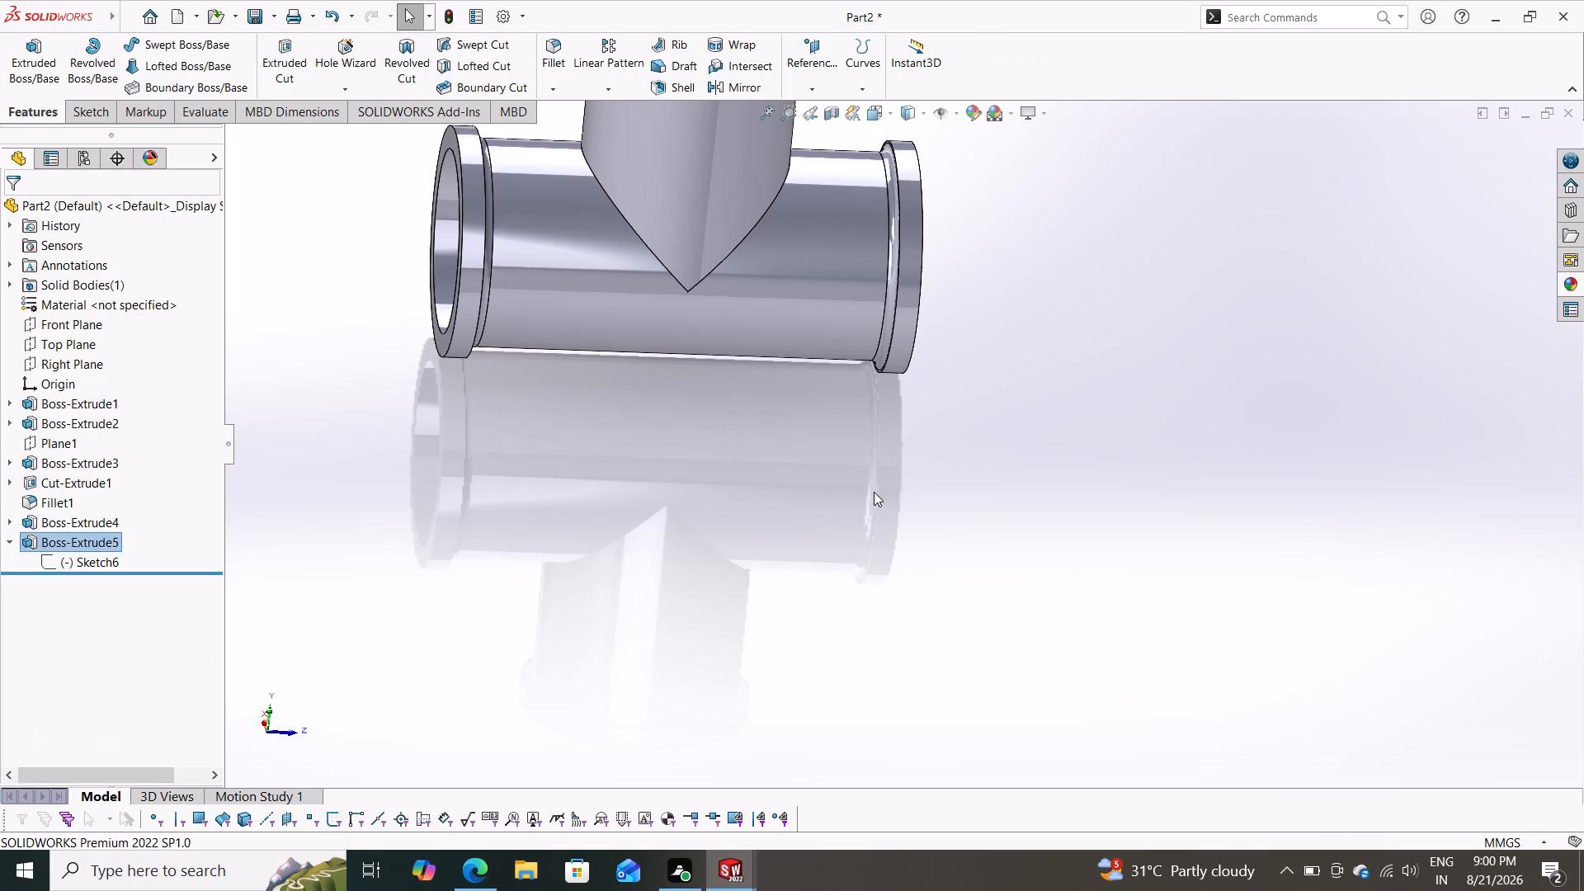
# Examine from several angles how the branch joins the tube's outer wall and how far it reaches into the bore.
pyautogui.scroll(-2, 885, 472)
pyautogui.scroll(7, 797, 467)
pyautogui.moveTo(936, 433); pyautogui.dragTo(832, 432, button='middle')
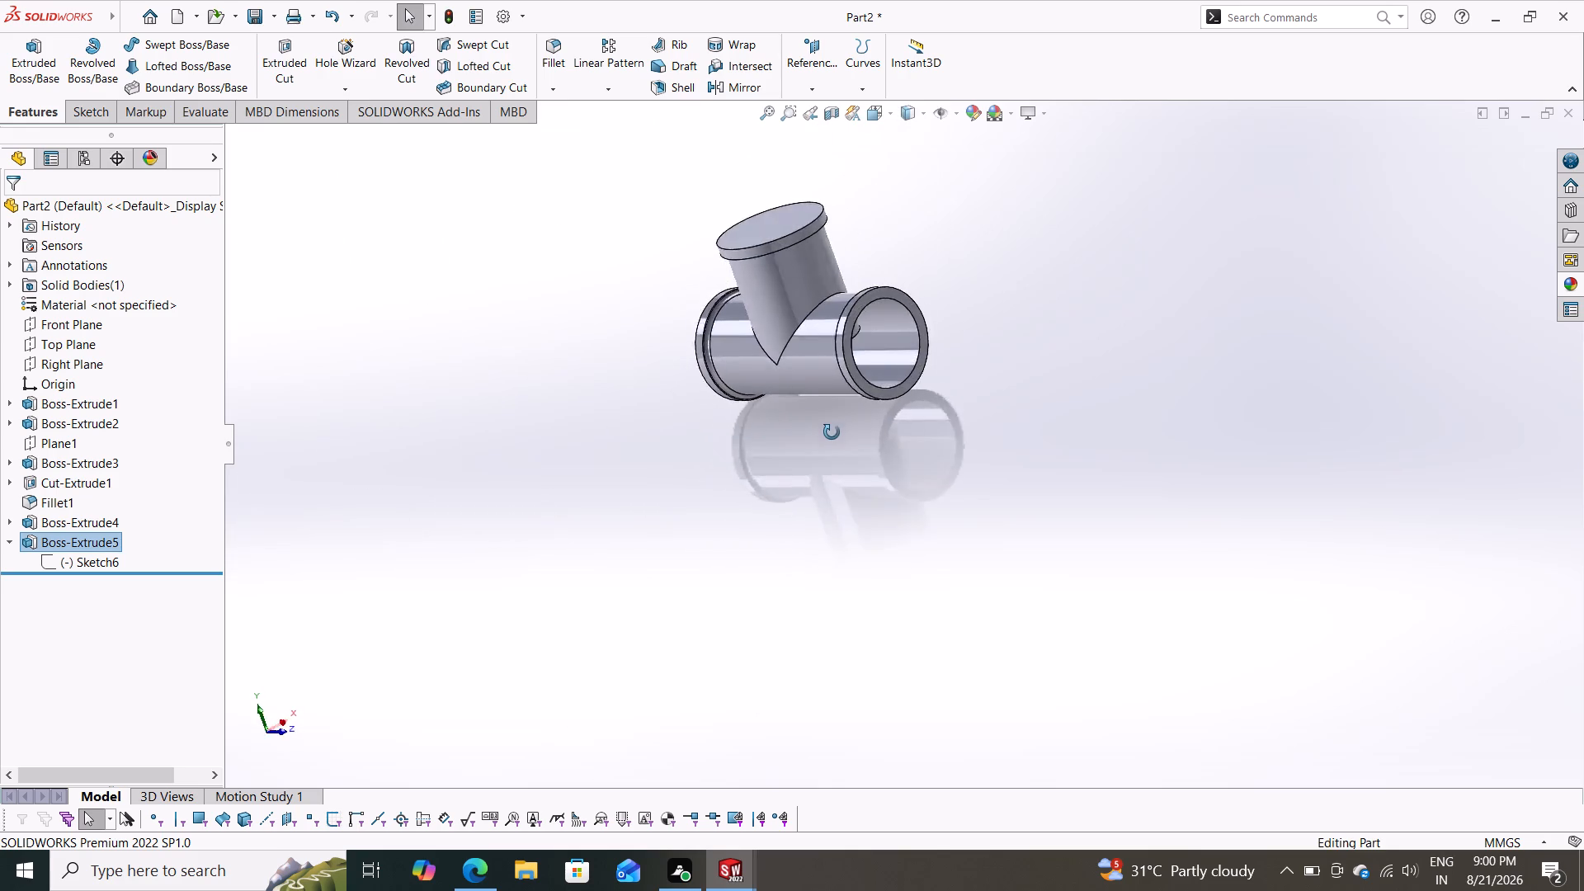
pyautogui.moveTo(832, 432); pyautogui.dragTo(959, 385, button='middle')
pyautogui.moveTo(945, 402); pyautogui.dragTo(836, 233, button='middle')
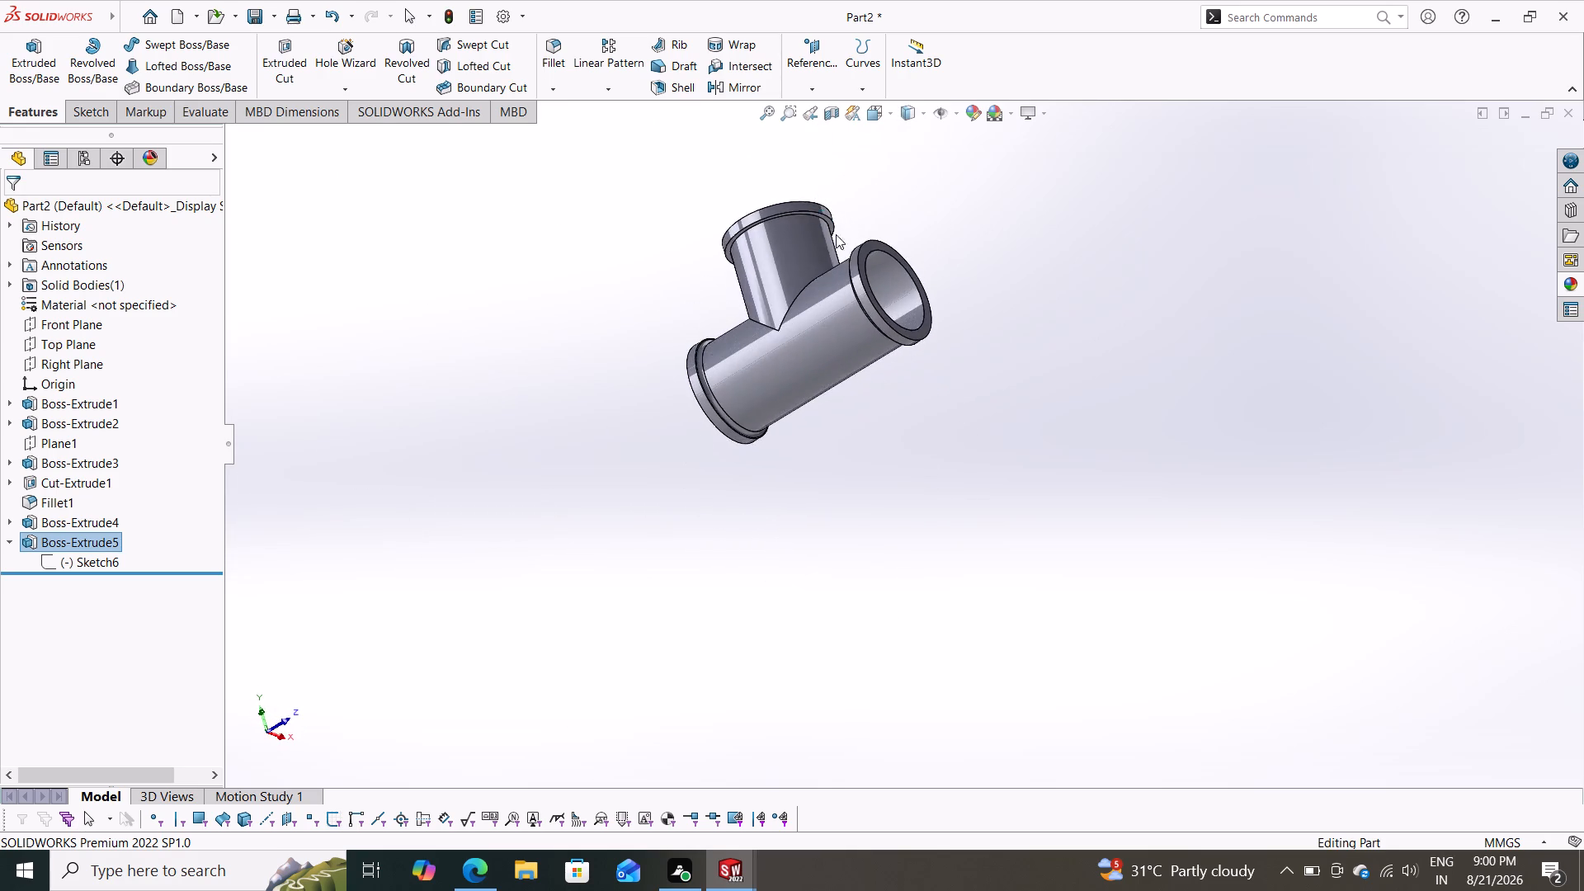
pyautogui.scroll(-4, 823, 243)
pyautogui.scroll(1, 823, 224)
pyautogui.scroll(-3, 827, 217)
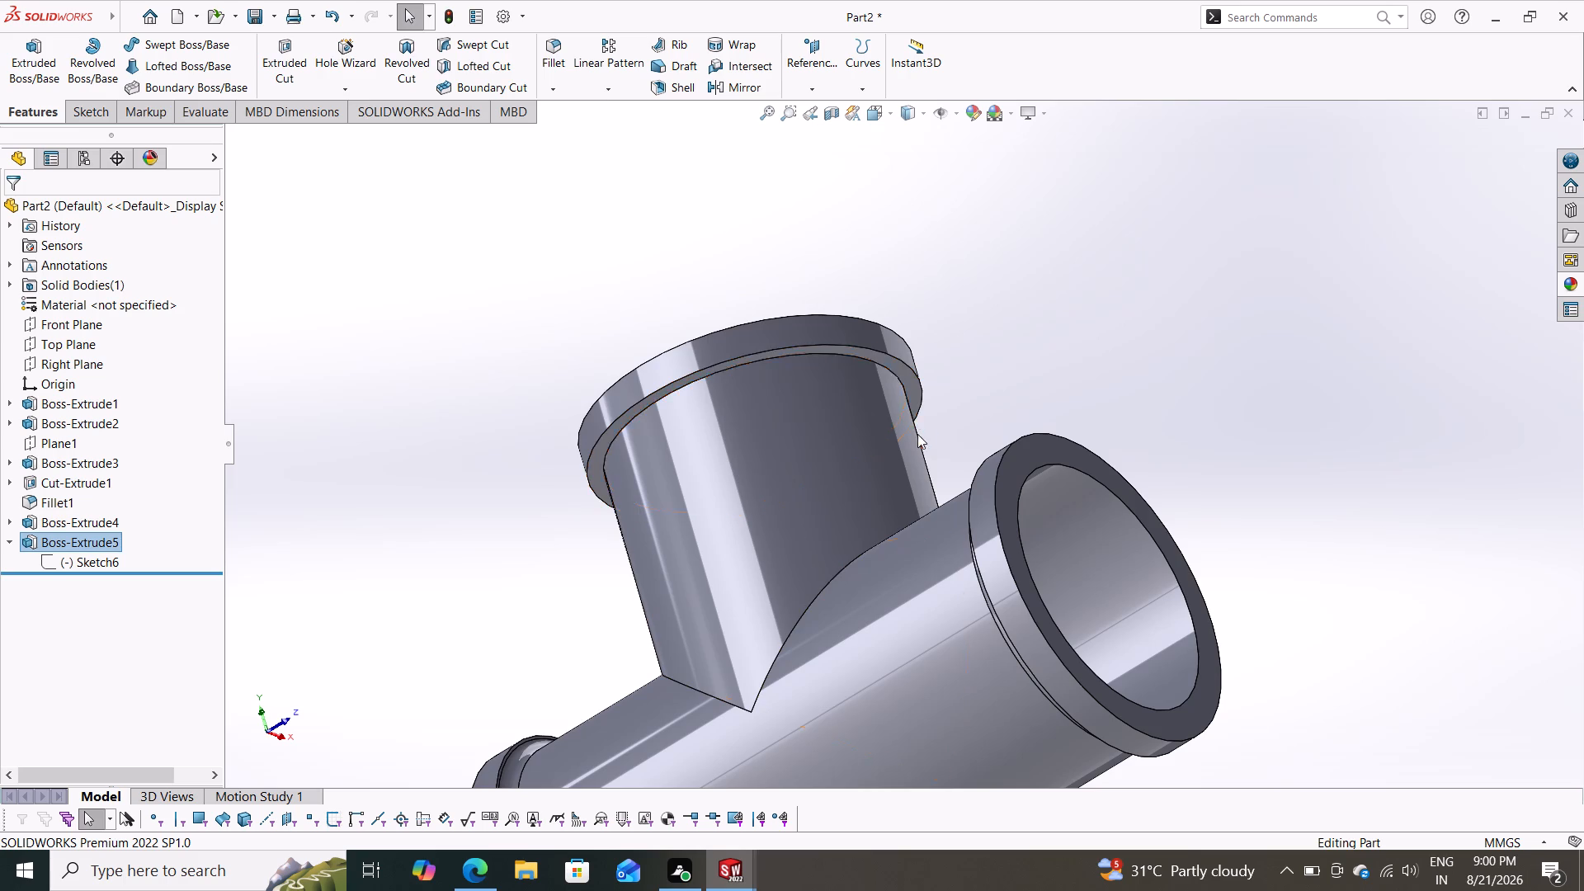
pyautogui.scroll(1, 917, 445)
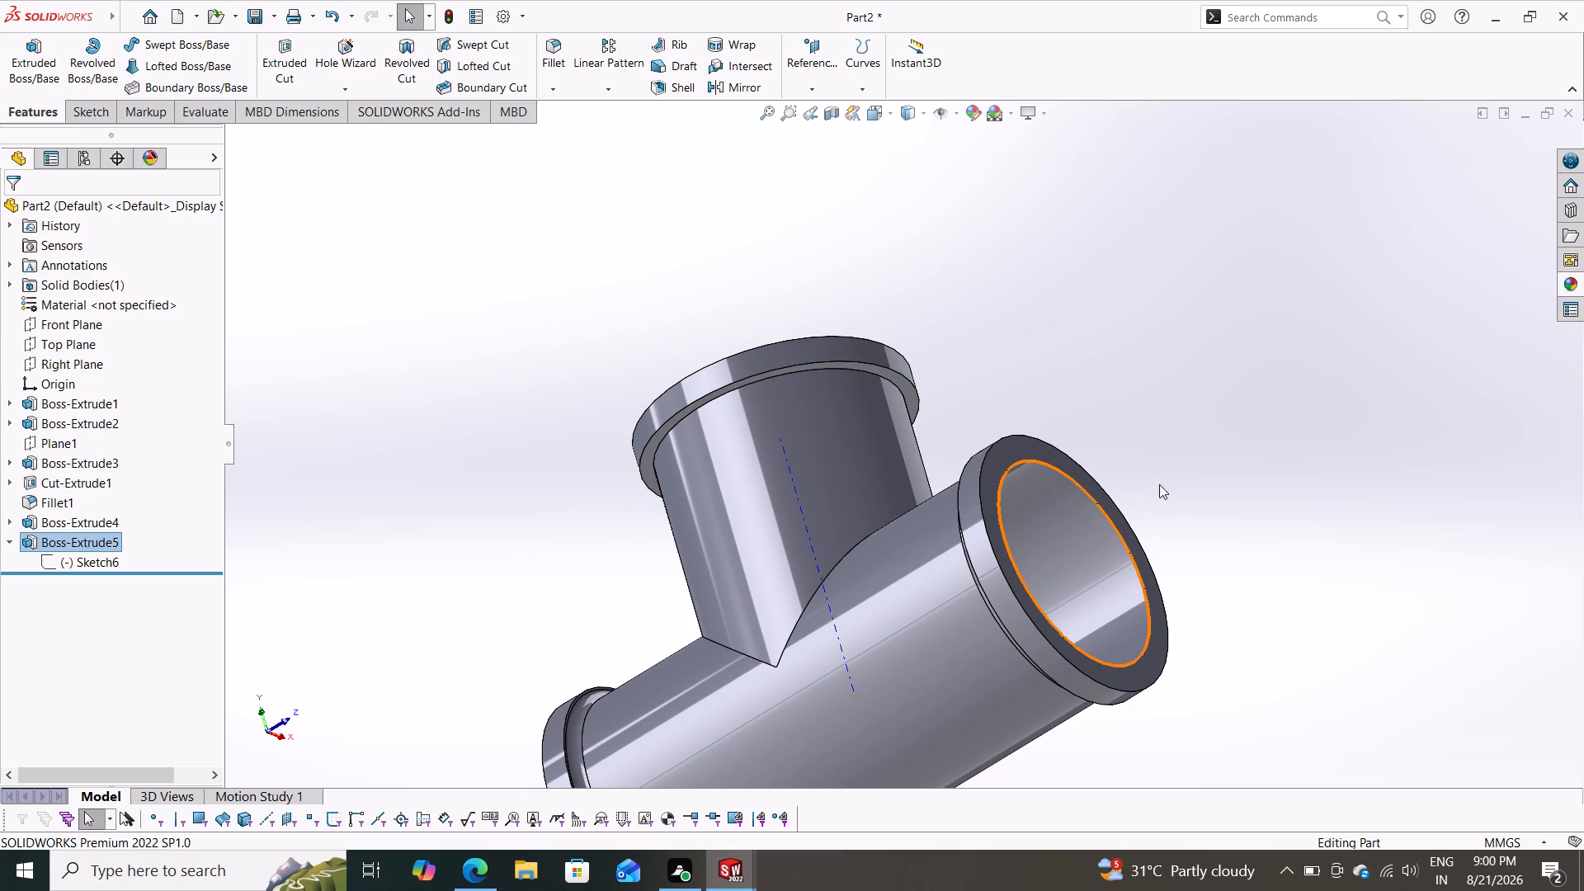
pyautogui.moveTo(1159, 521); pyautogui.dragTo(1068, 681, button='middle')
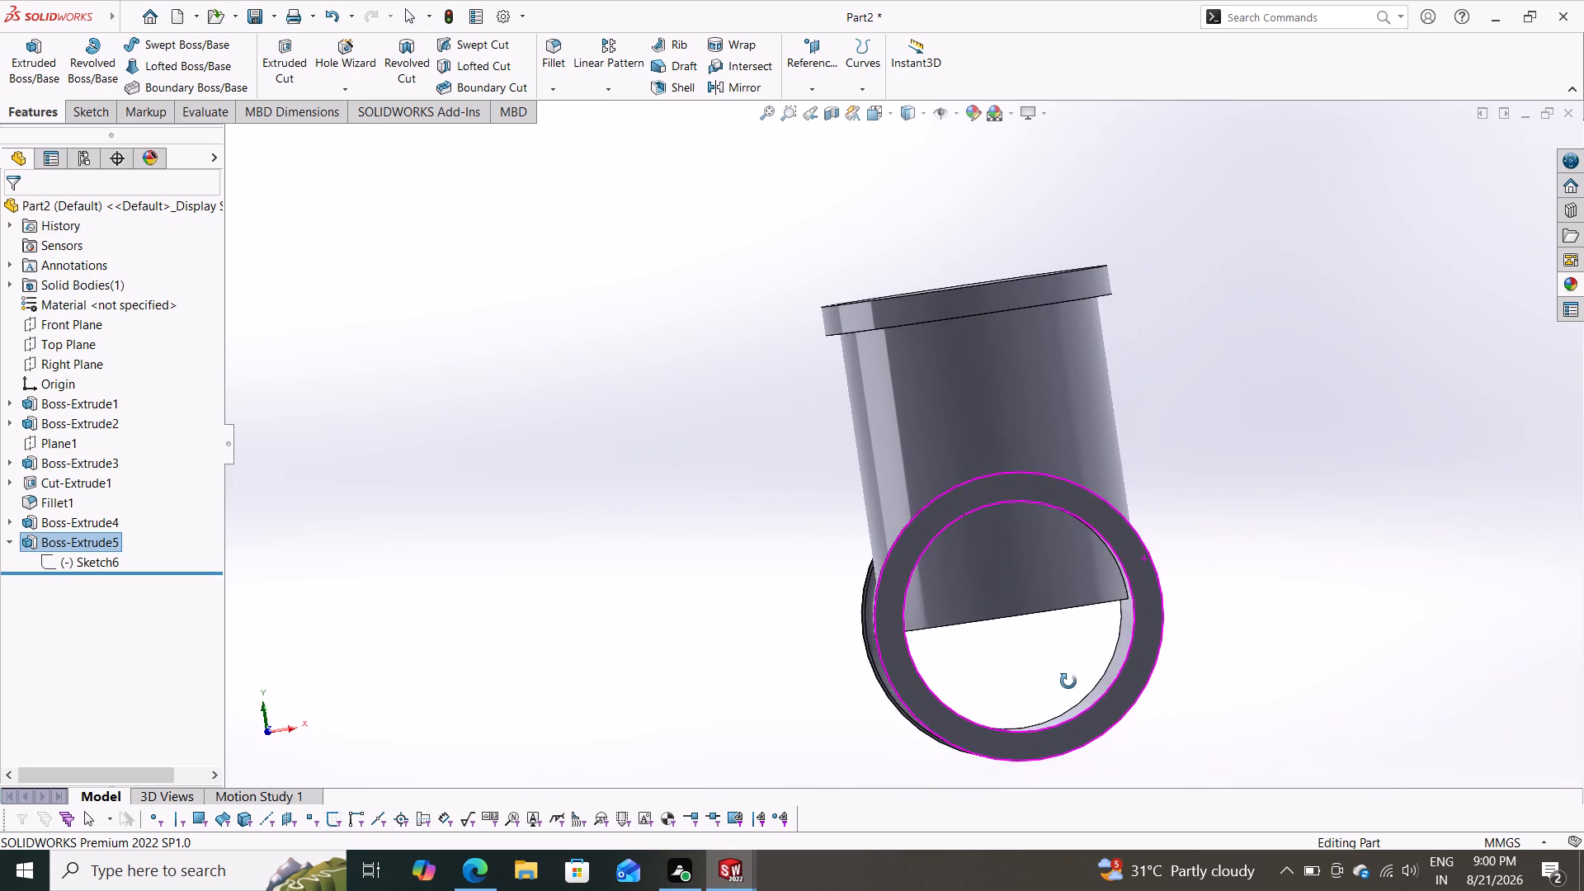
pyautogui.moveTo(1068, 681); pyautogui.dragTo(1068, 681, button='middle')
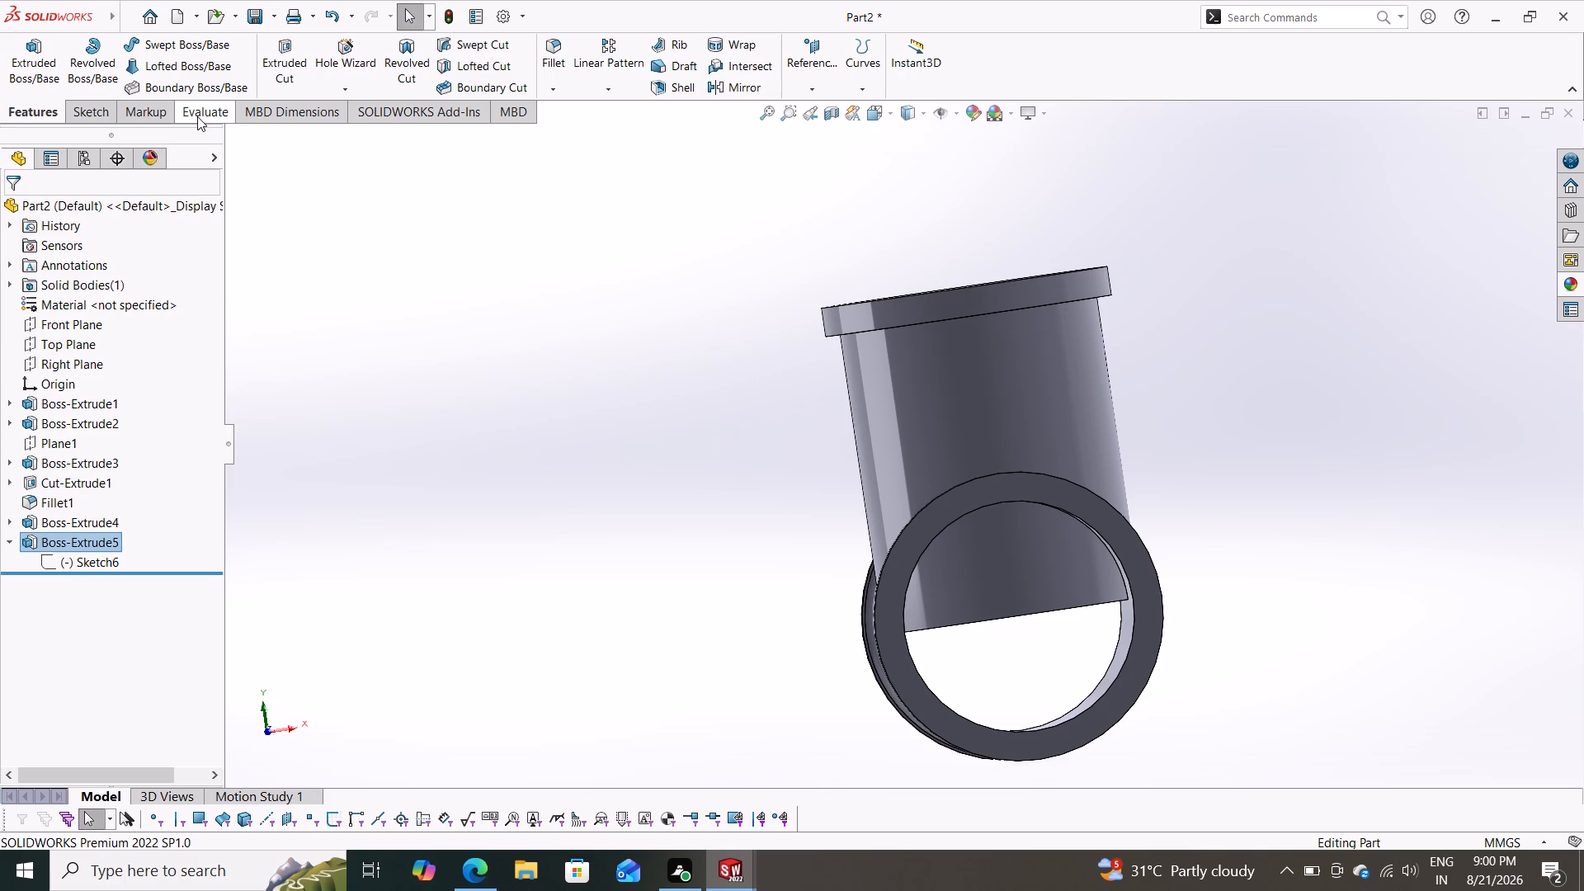
# Sketch a 10 mm radius circle centred on the origin on the tube's ring-shaped end face, matching the bore edge.
pyautogui.click(27, 111)
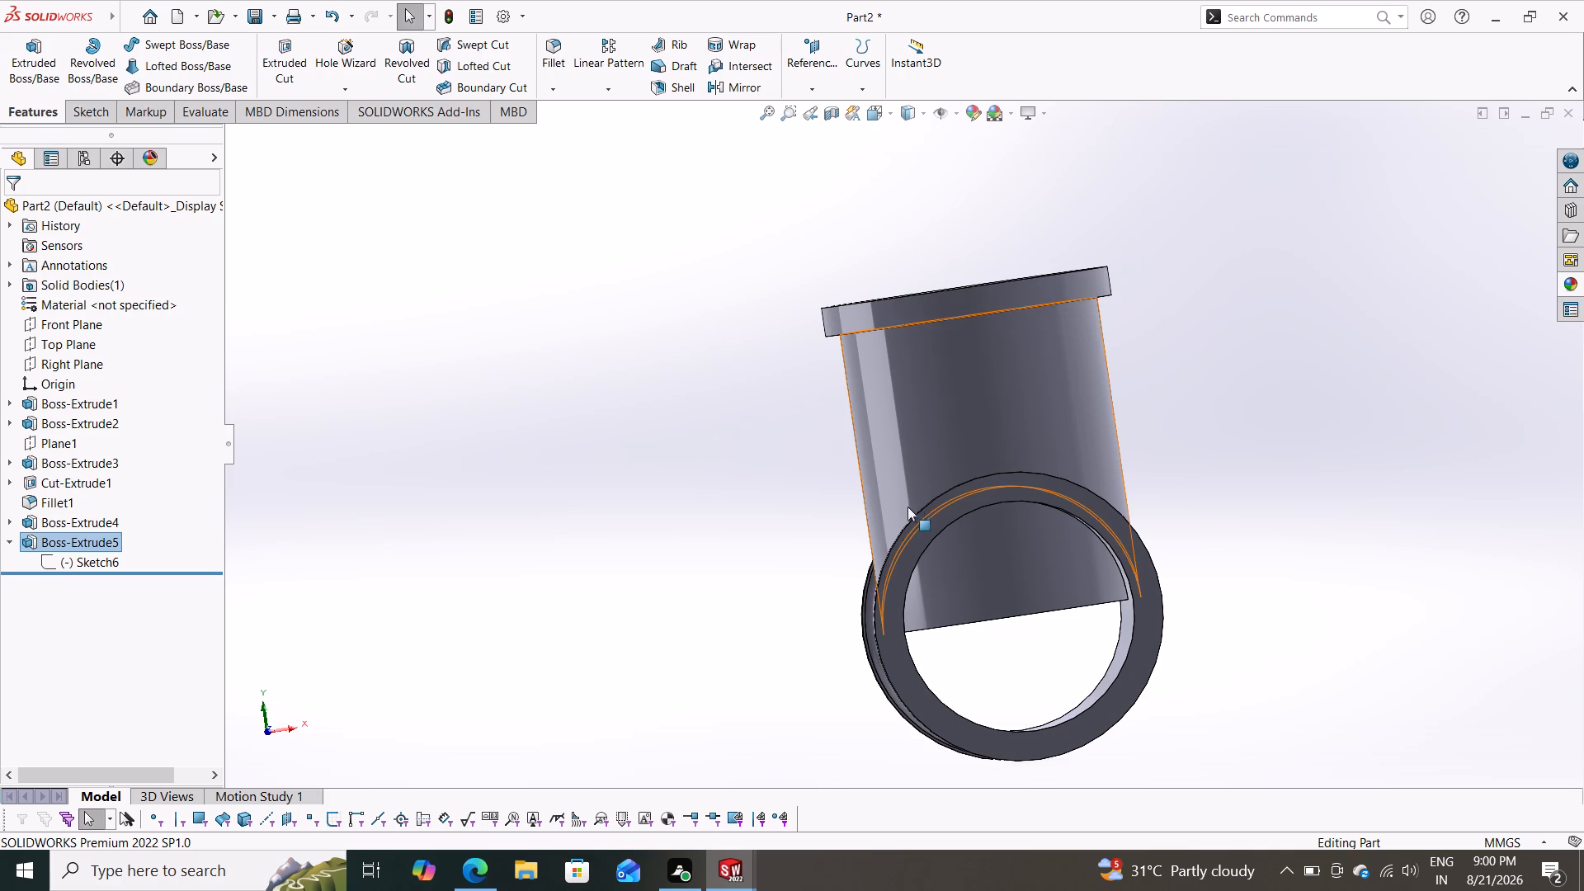
pyautogui.click(899, 565)
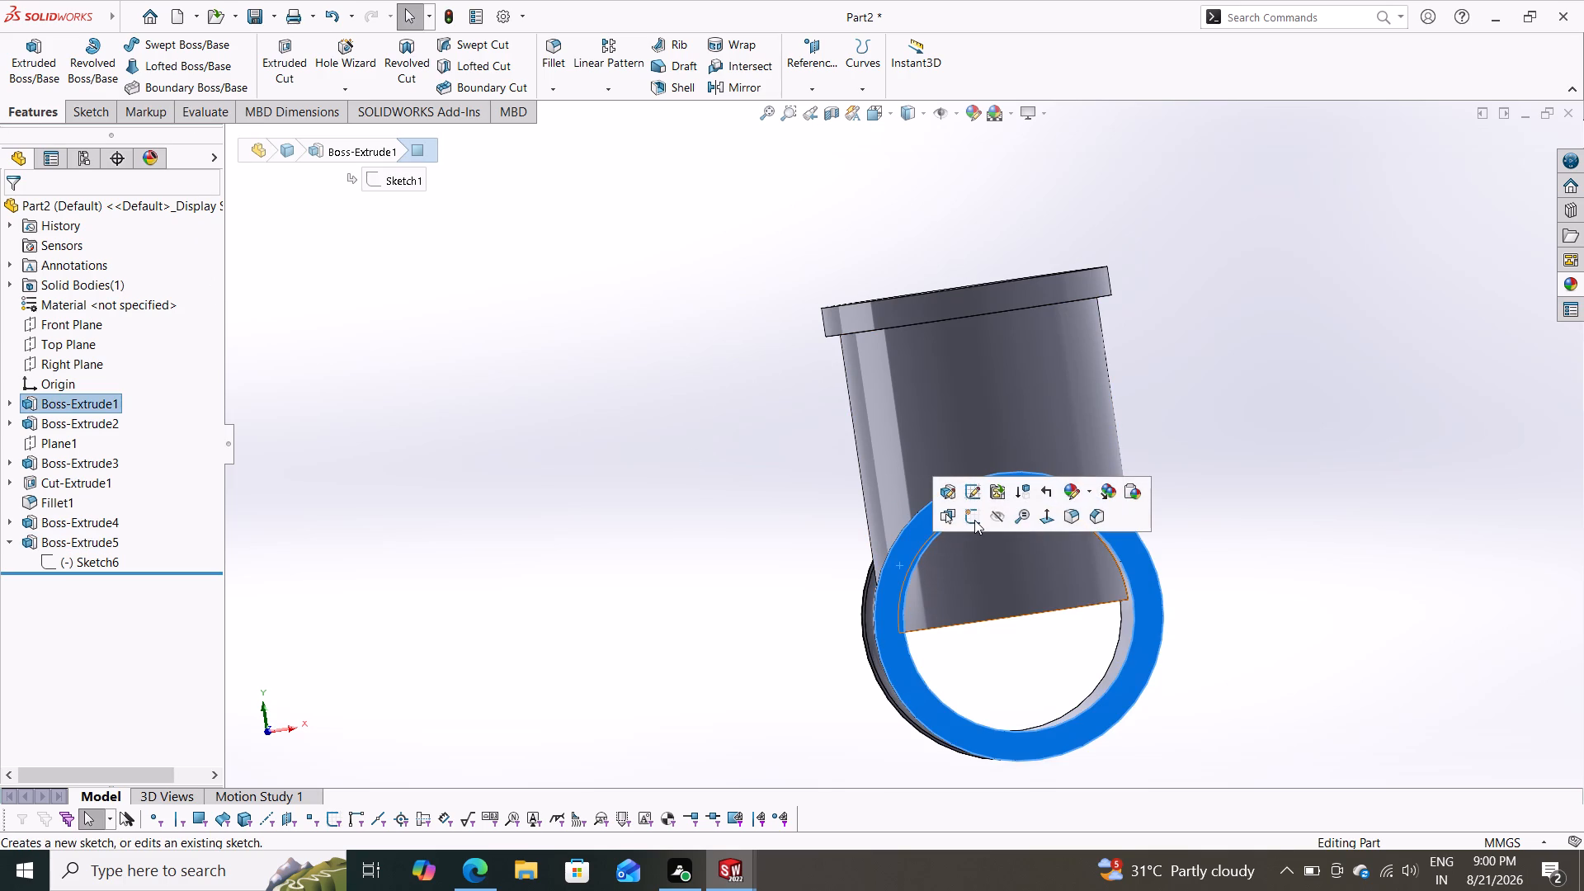
pyautogui.click(974, 520)
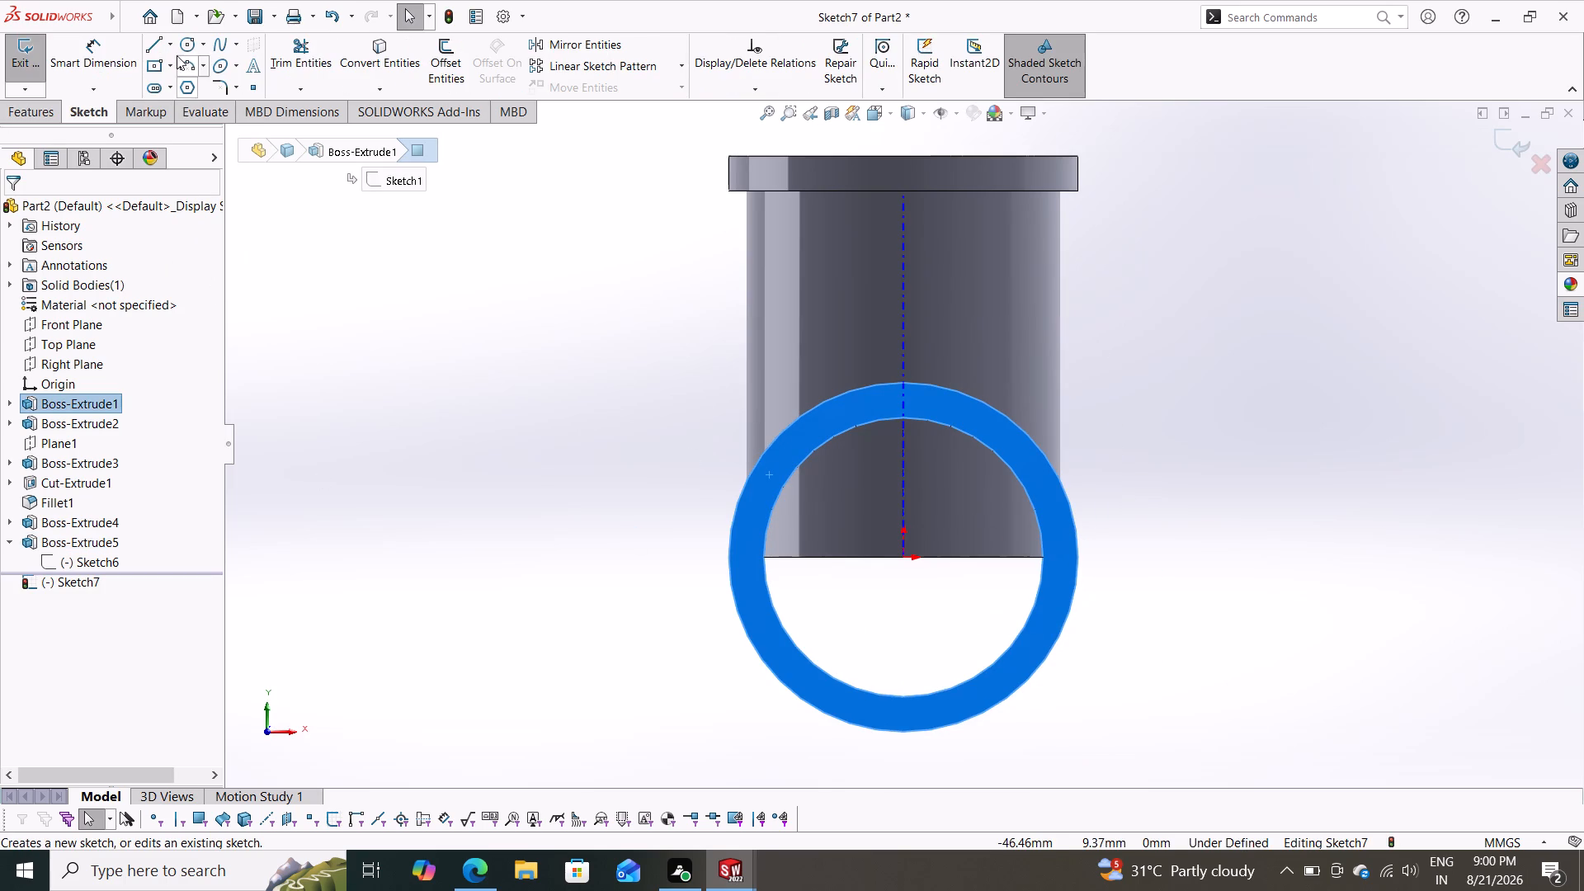
pyautogui.click(186, 36)
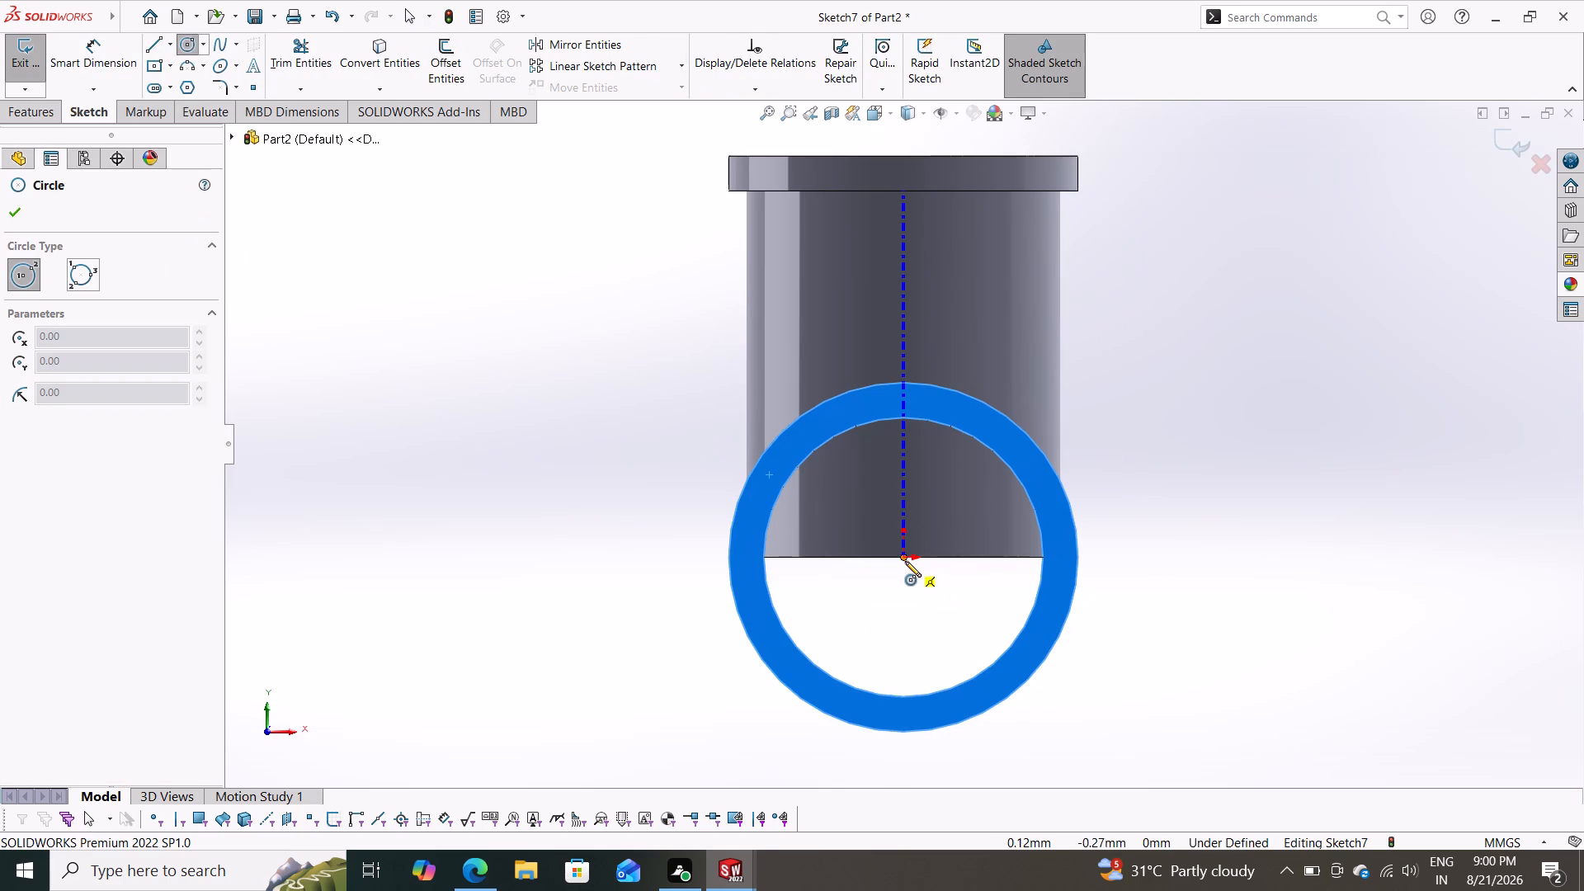
pyautogui.click(905, 561)
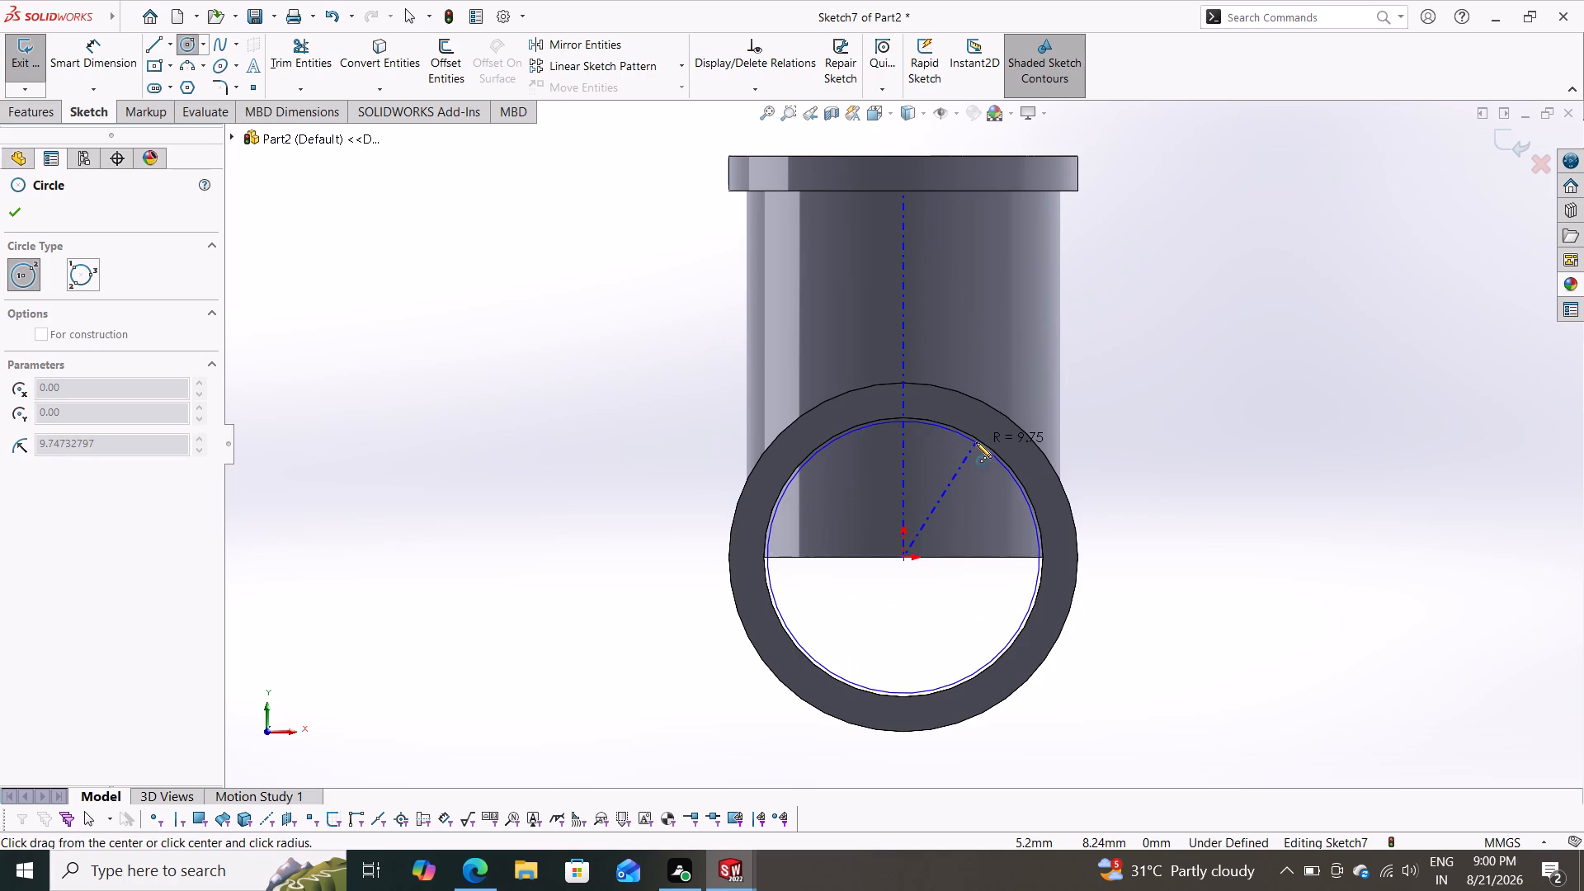
pyautogui.click(980, 440)
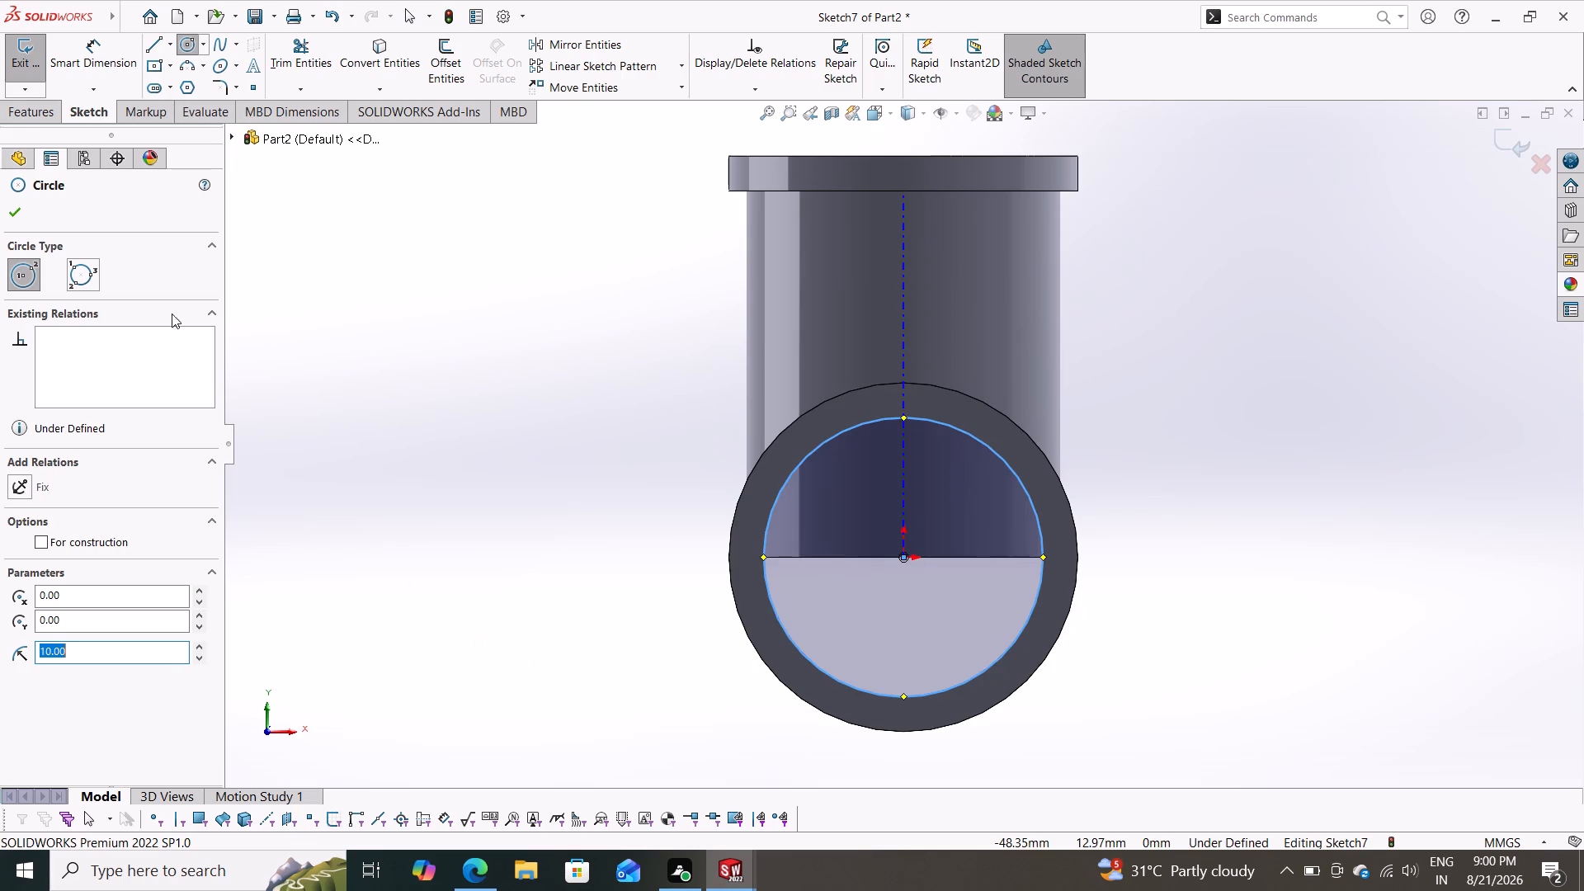
# Extrude-cut the 10 mm radius circle Through All along the main tube to clear its bore.
pyautogui.click(18, 106)
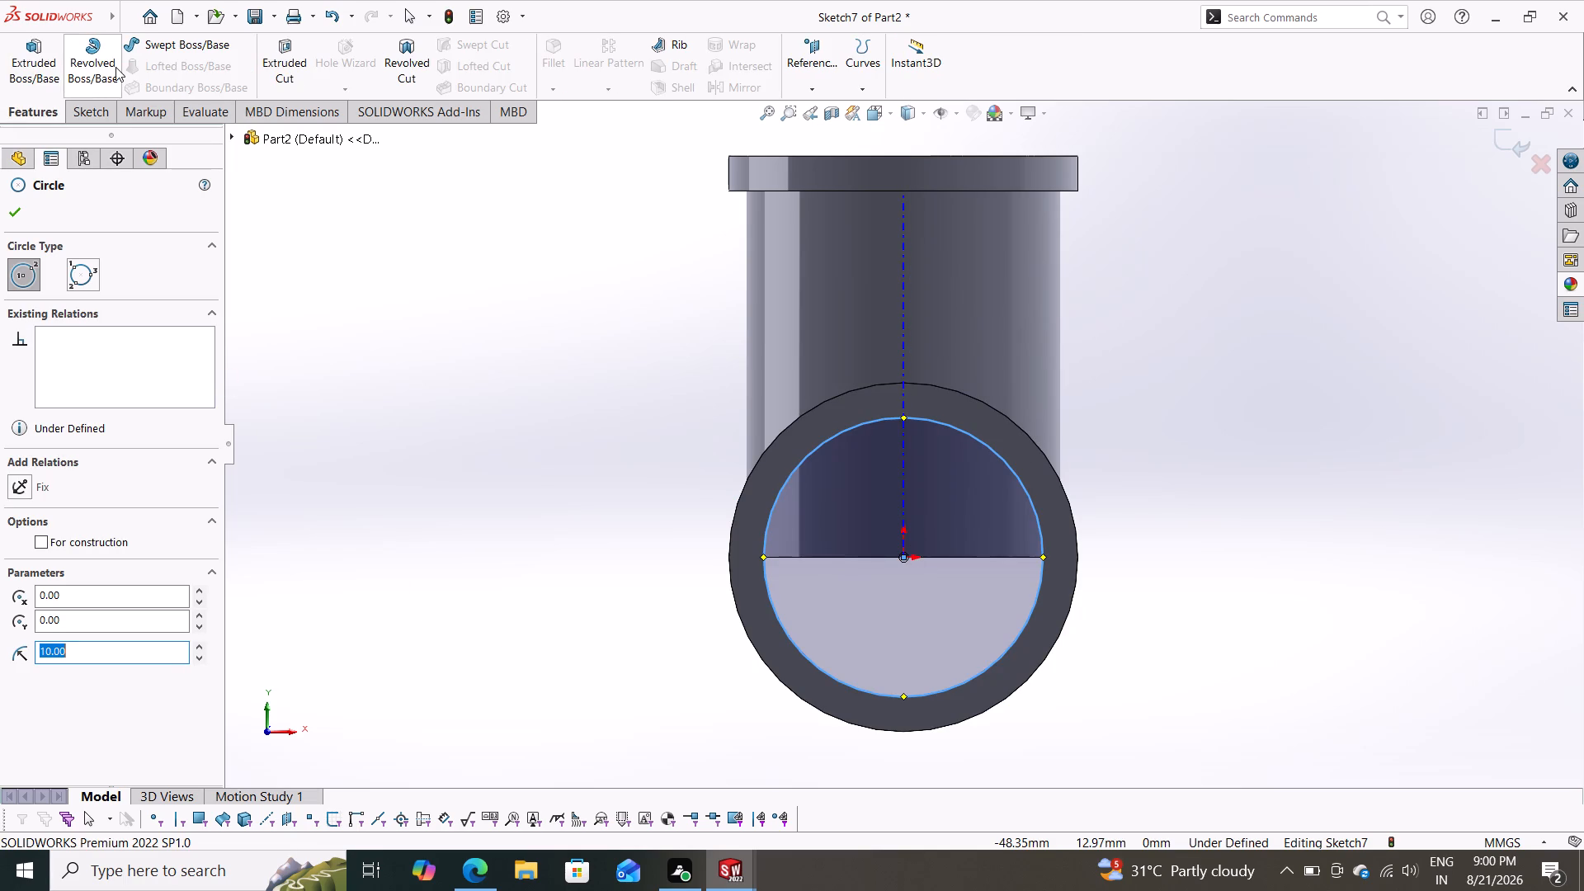
pyautogui.click(279, 55)
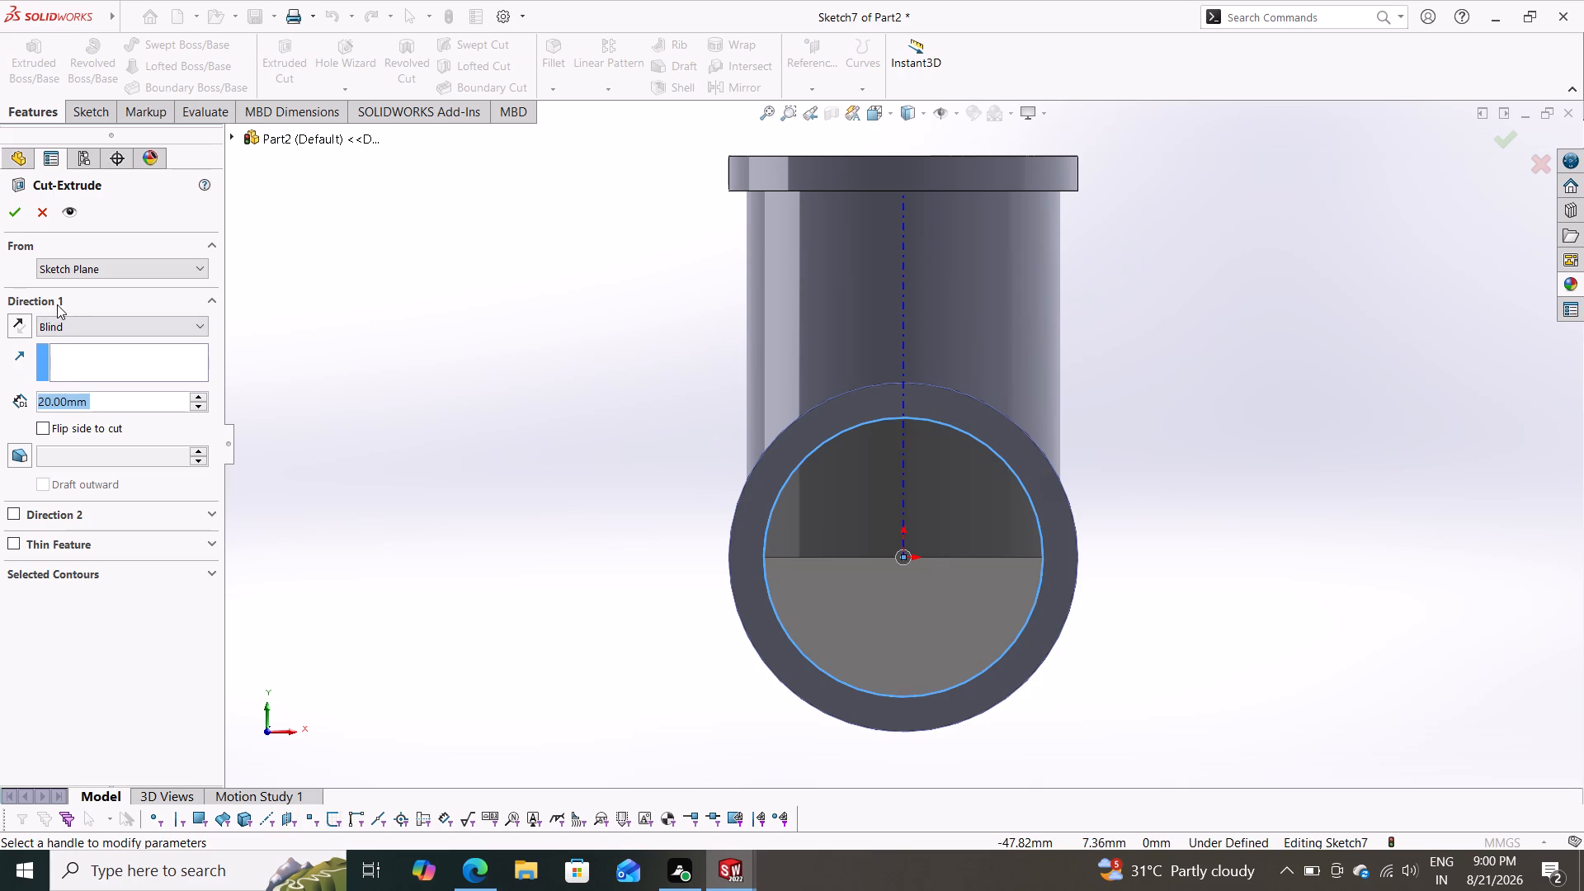
pyautogui.click(62, 323)
pyautogui.click(64, 360)
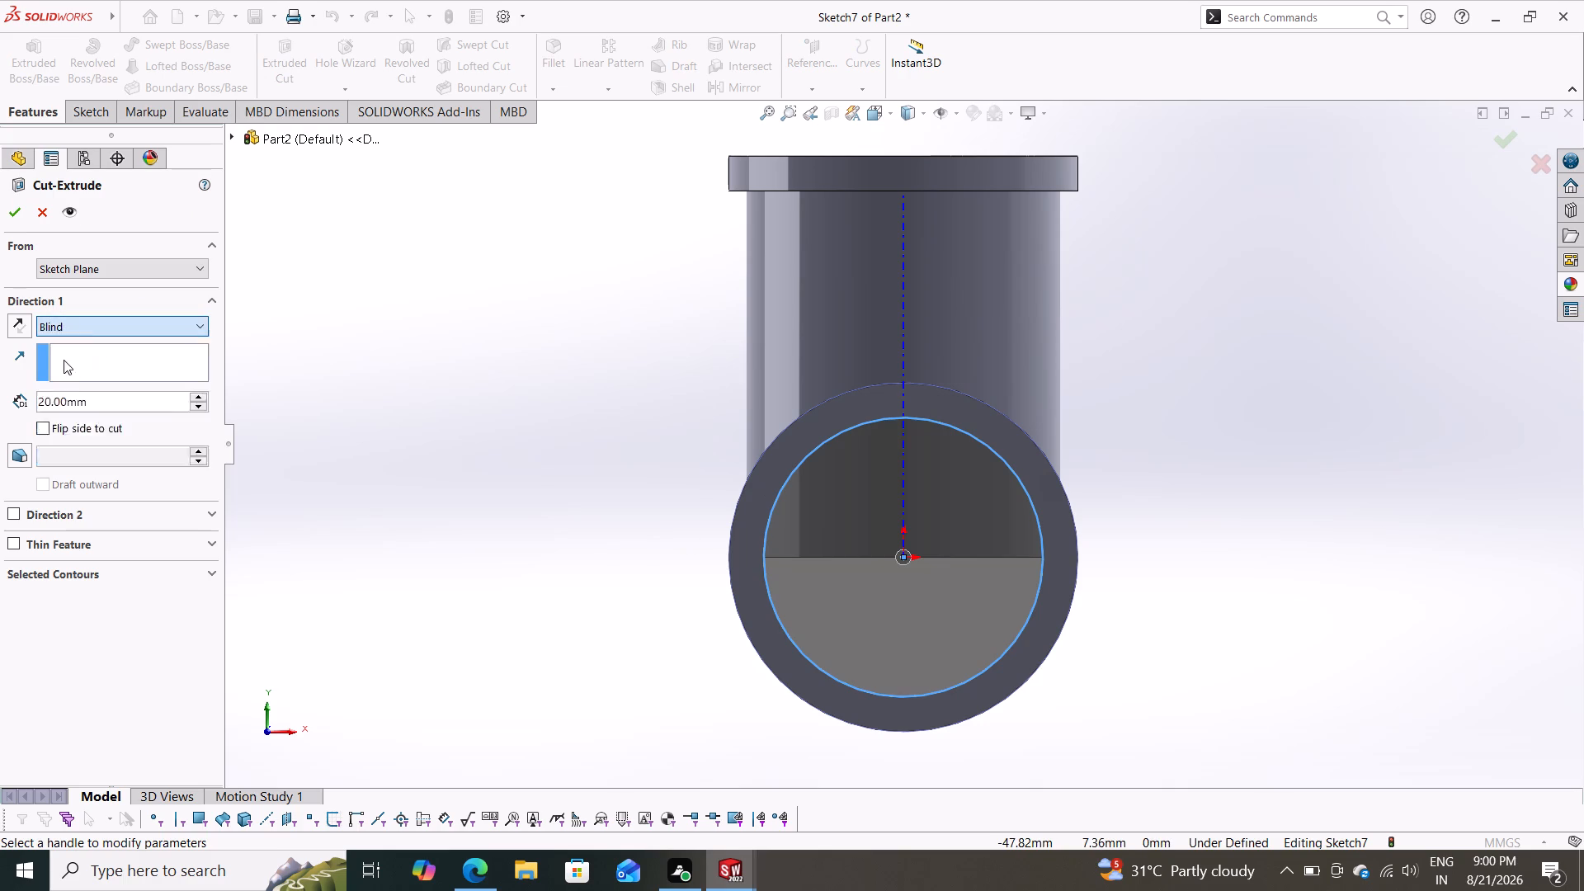
pyautogui.moveTo(365, 469); pyautogui.dragTo(498, 483, button='middle')
pyautogui.scroll(-1, 399, 468)
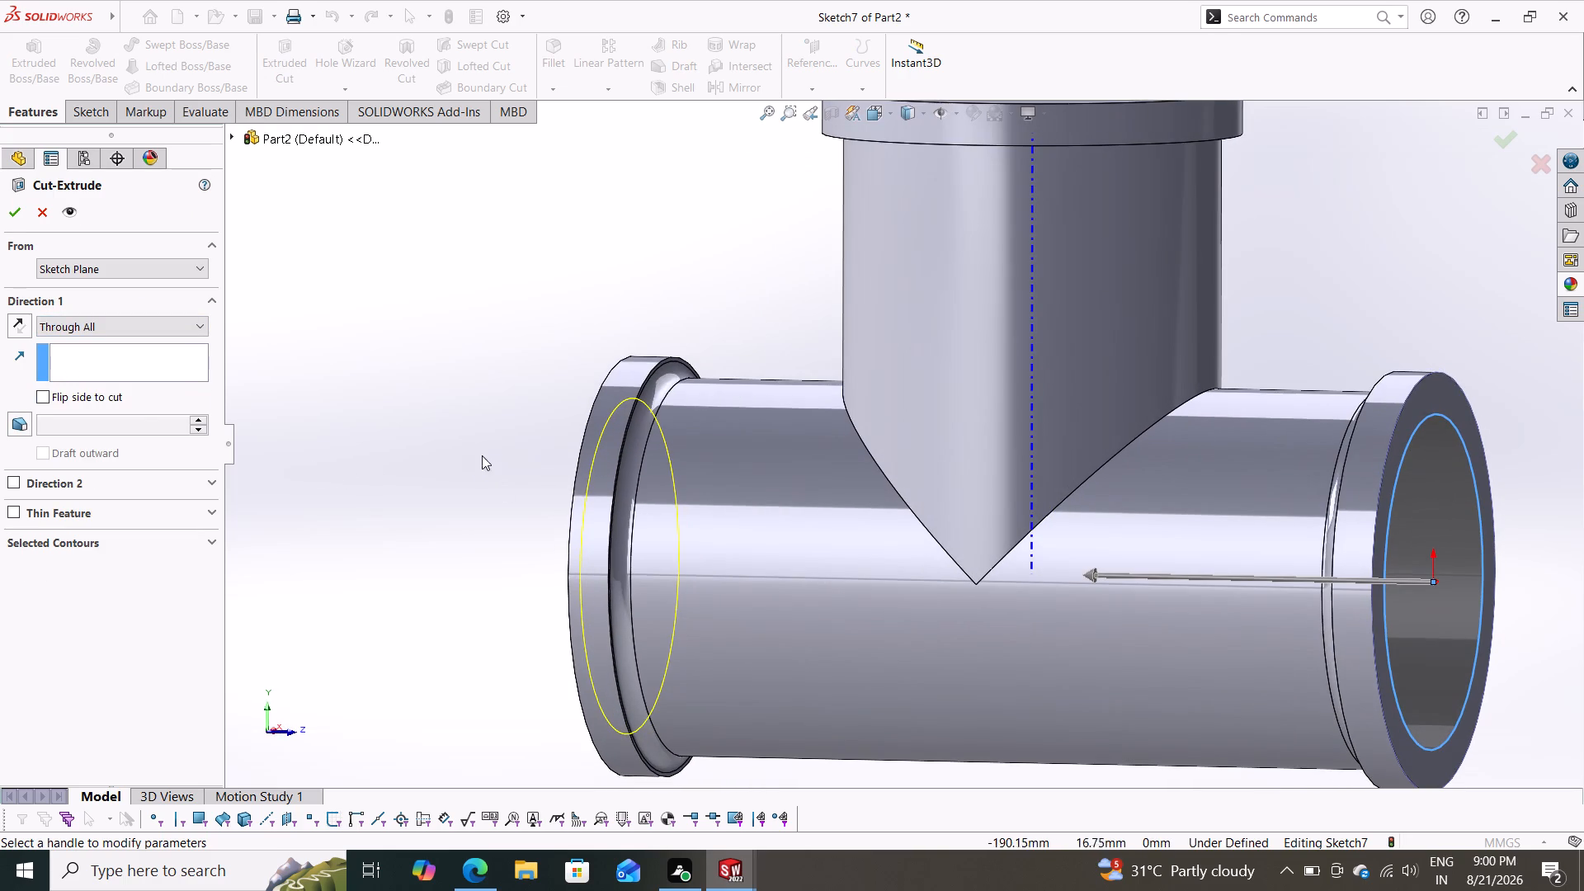
pyautogui.click(12, 214)
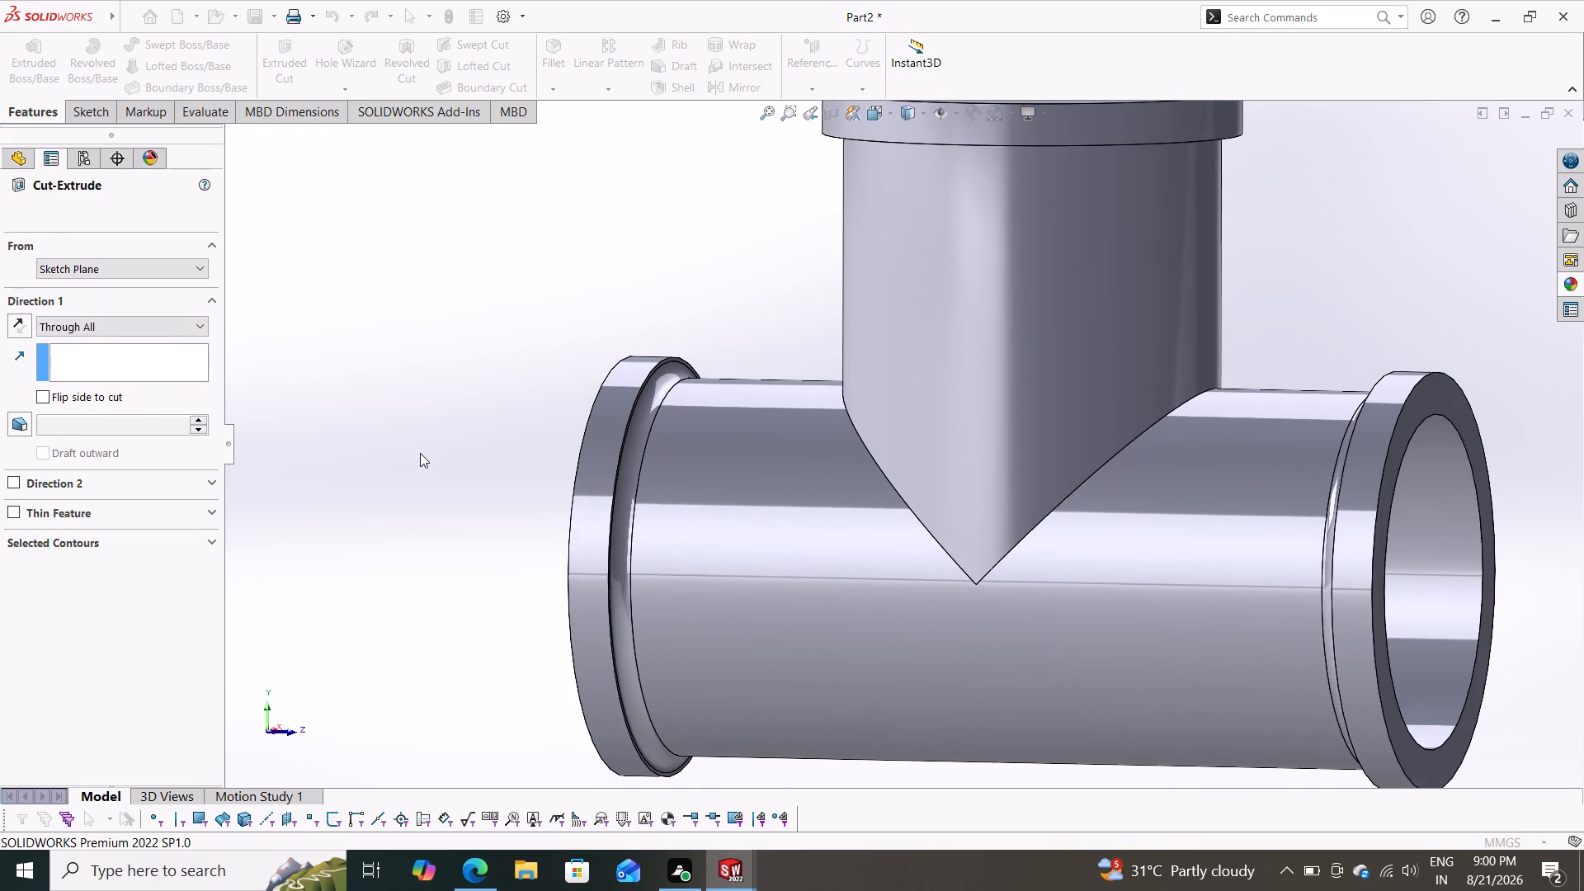
# Sketch a circle of about 7 mm radius on the outer face of the branch's end disc, concentric with it.
pyautogui.scroll(-1, 517, 568)
pyautogui.scroll(5, 516, 569)
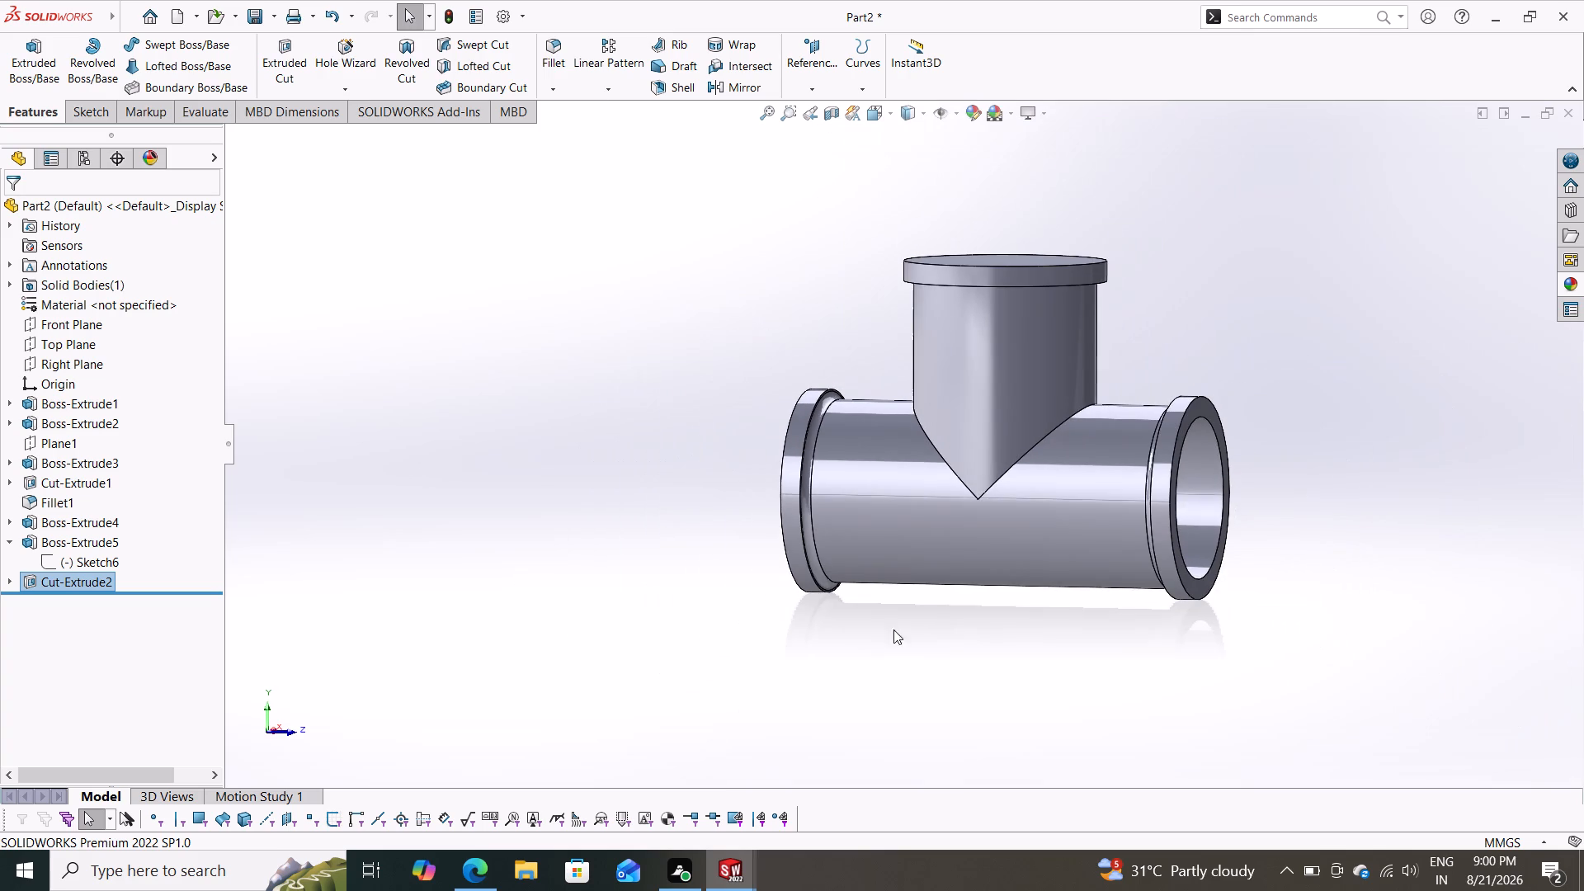
pyautogui.moveTo(998, 640); pyautogui.dragTo(896, 650, button='middle')
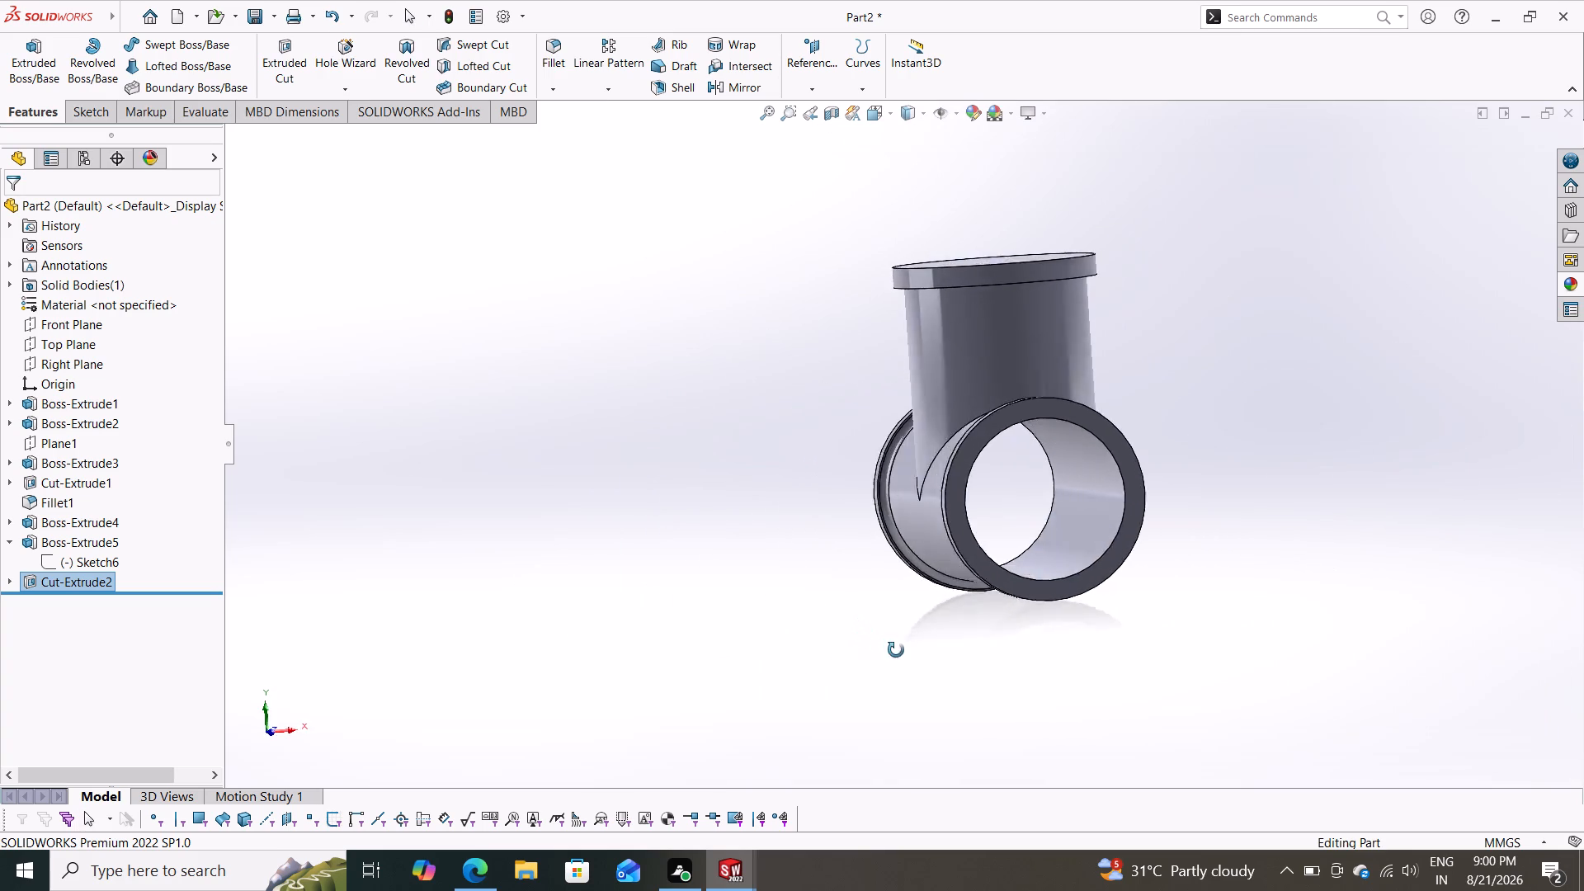
pyautogui.moveTo(896, 650); pyautogui.dragTo(1192, 666, button='middle')
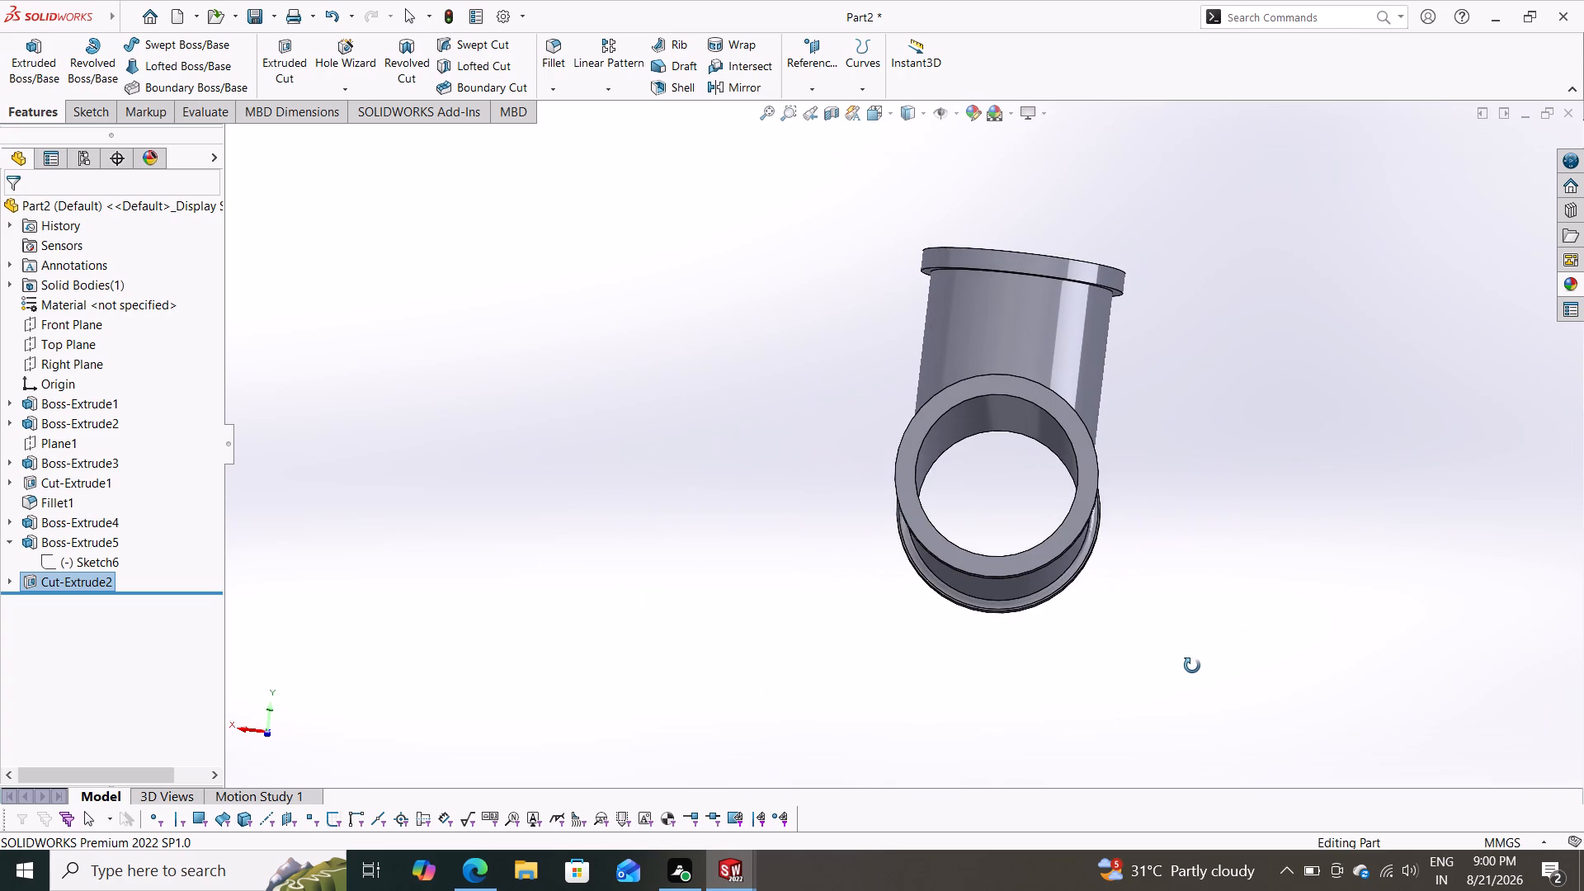
pyautogui.moveTo(1192, 666); pyautogui.dragTo(837, 596, button='middle')
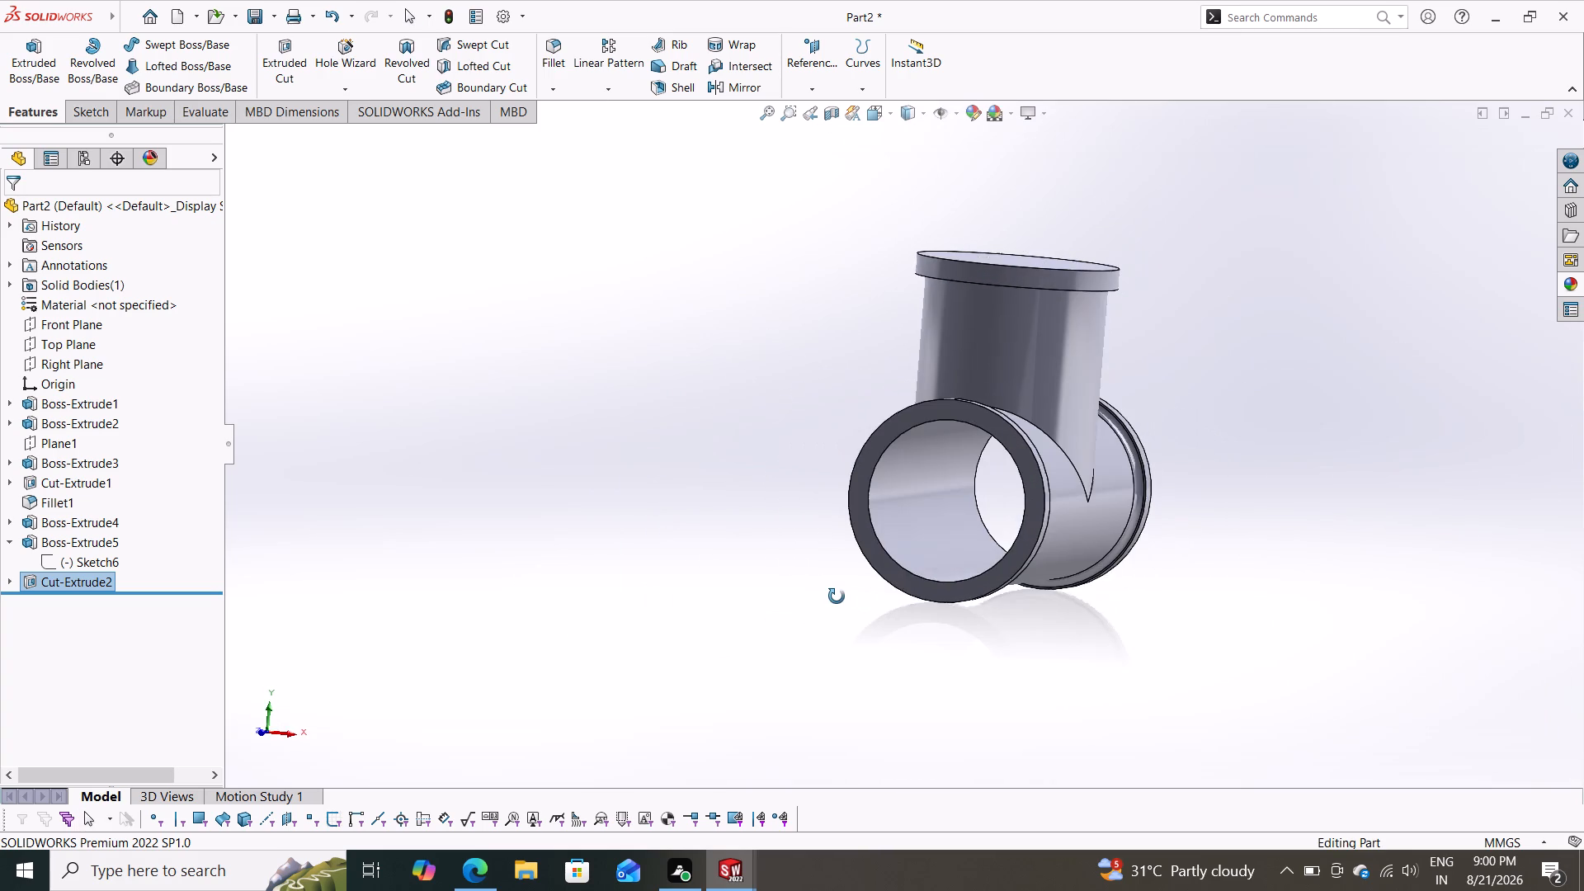
pyautogui.moveTo(837, 596); pyautogui.dragTo(852, 609, button='middle')
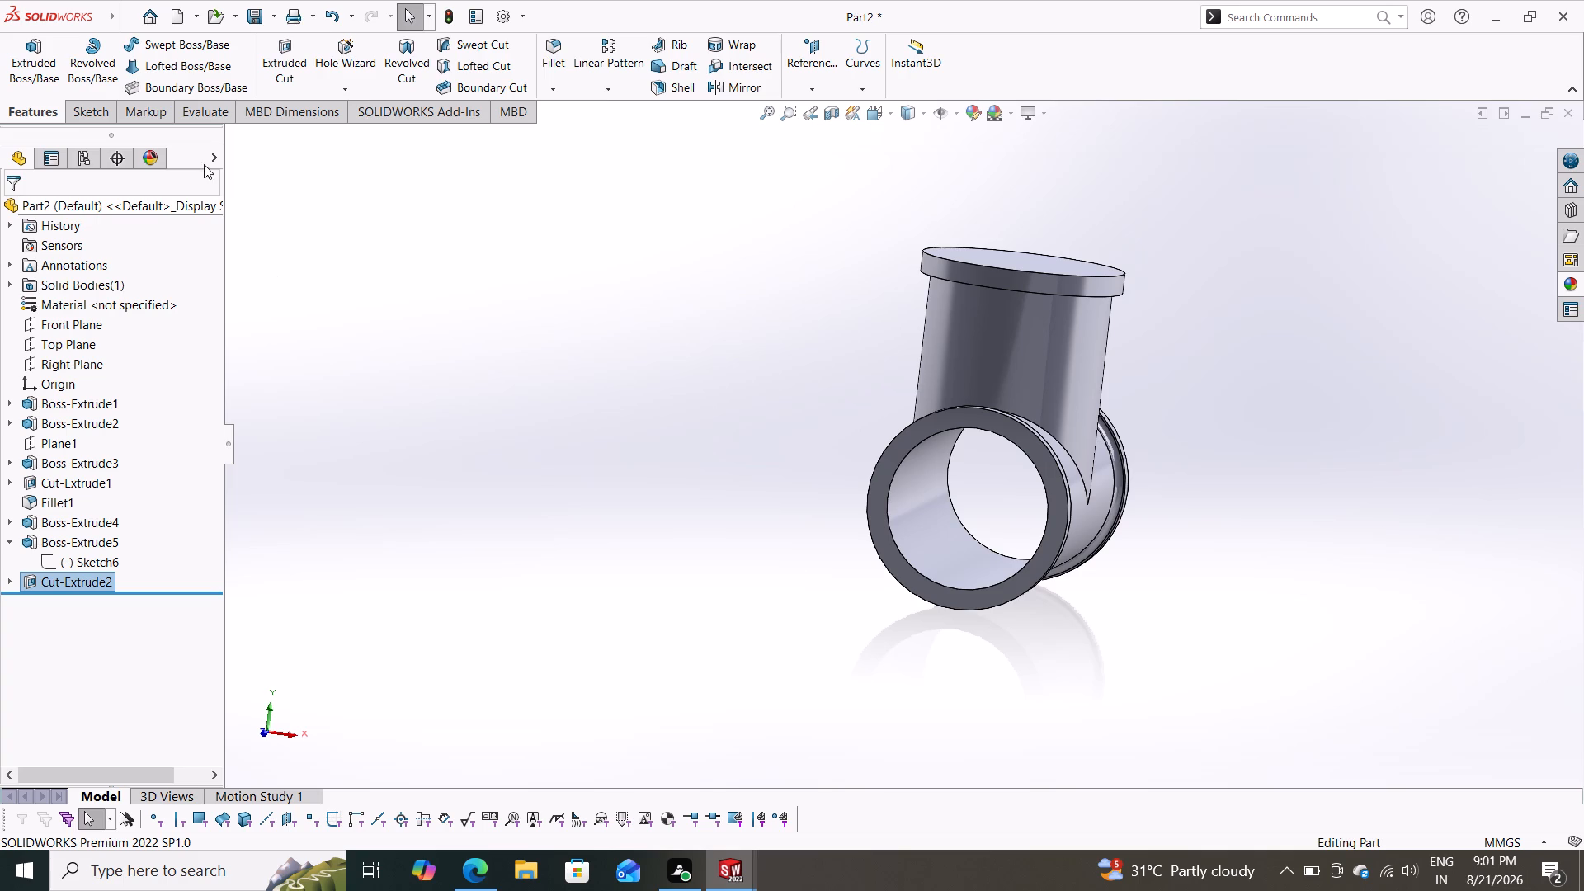
pyautogui.moveTo(709, 446); pyautogui.dragTo(655, 634, button='middle')
pyautogui.scroll(-1, 710, 450)
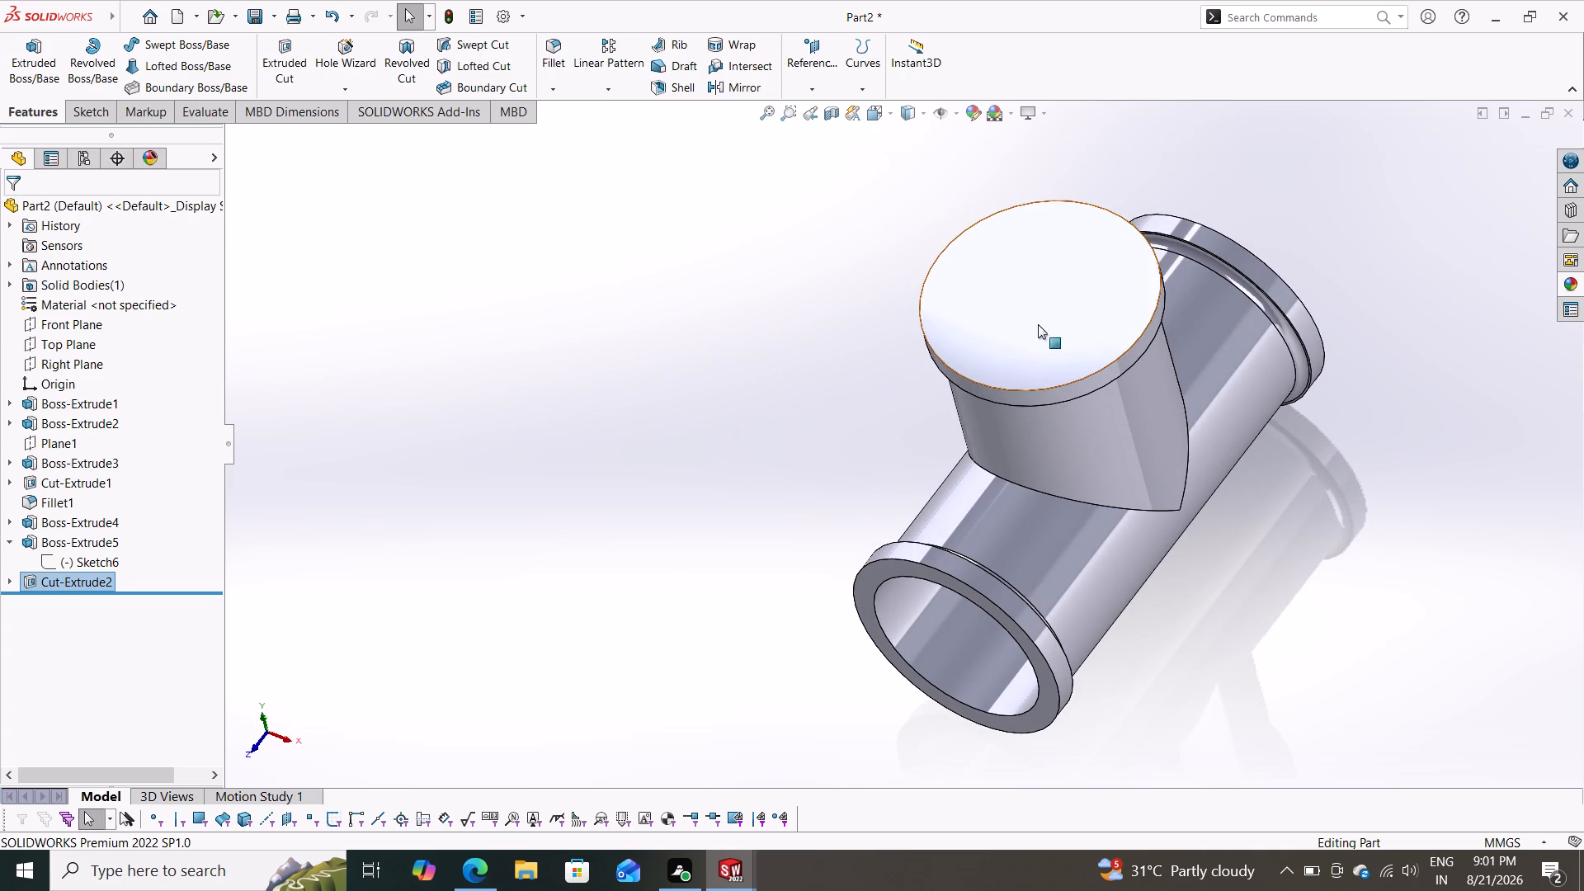
pyautogui.click(1072, 302)
pyautogui.click(1143, 256)
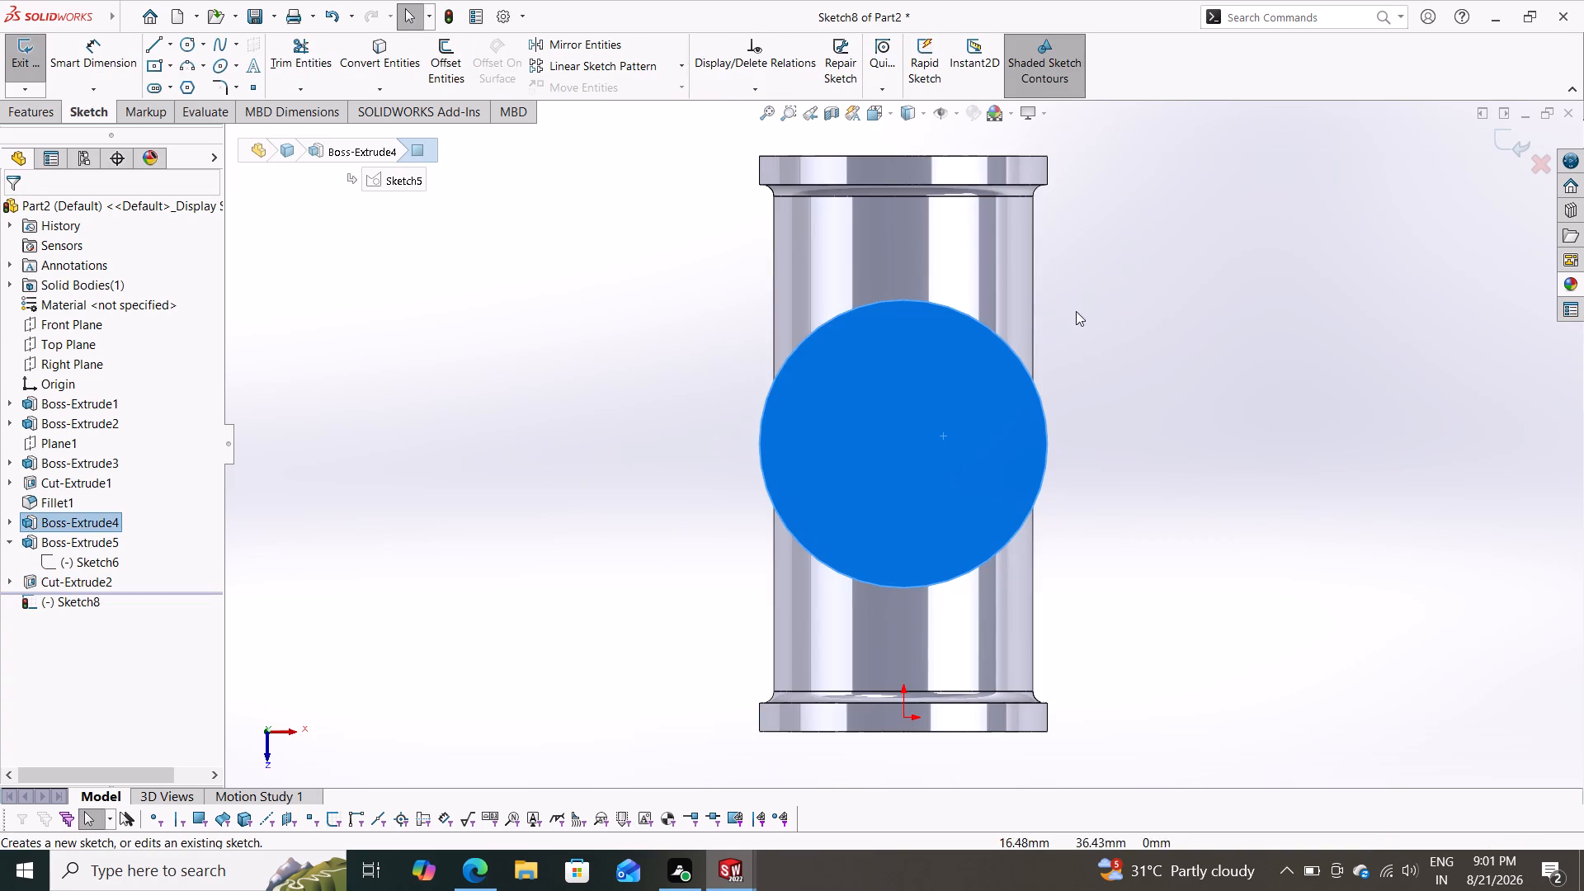
pyautogui.click(197, 45)
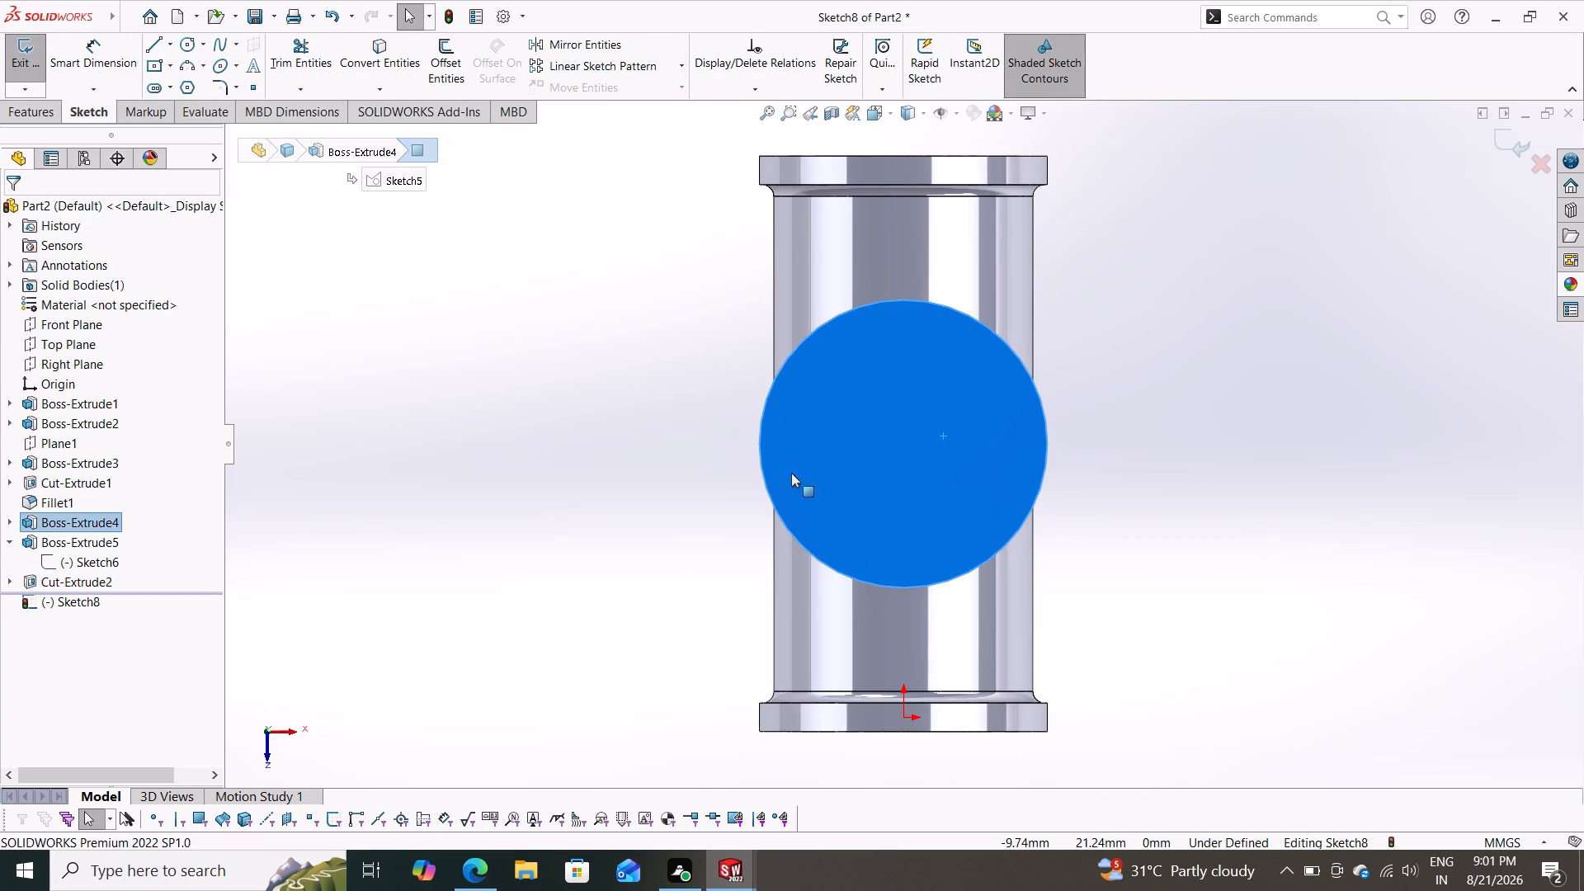
pyautogui.click(186, 50)
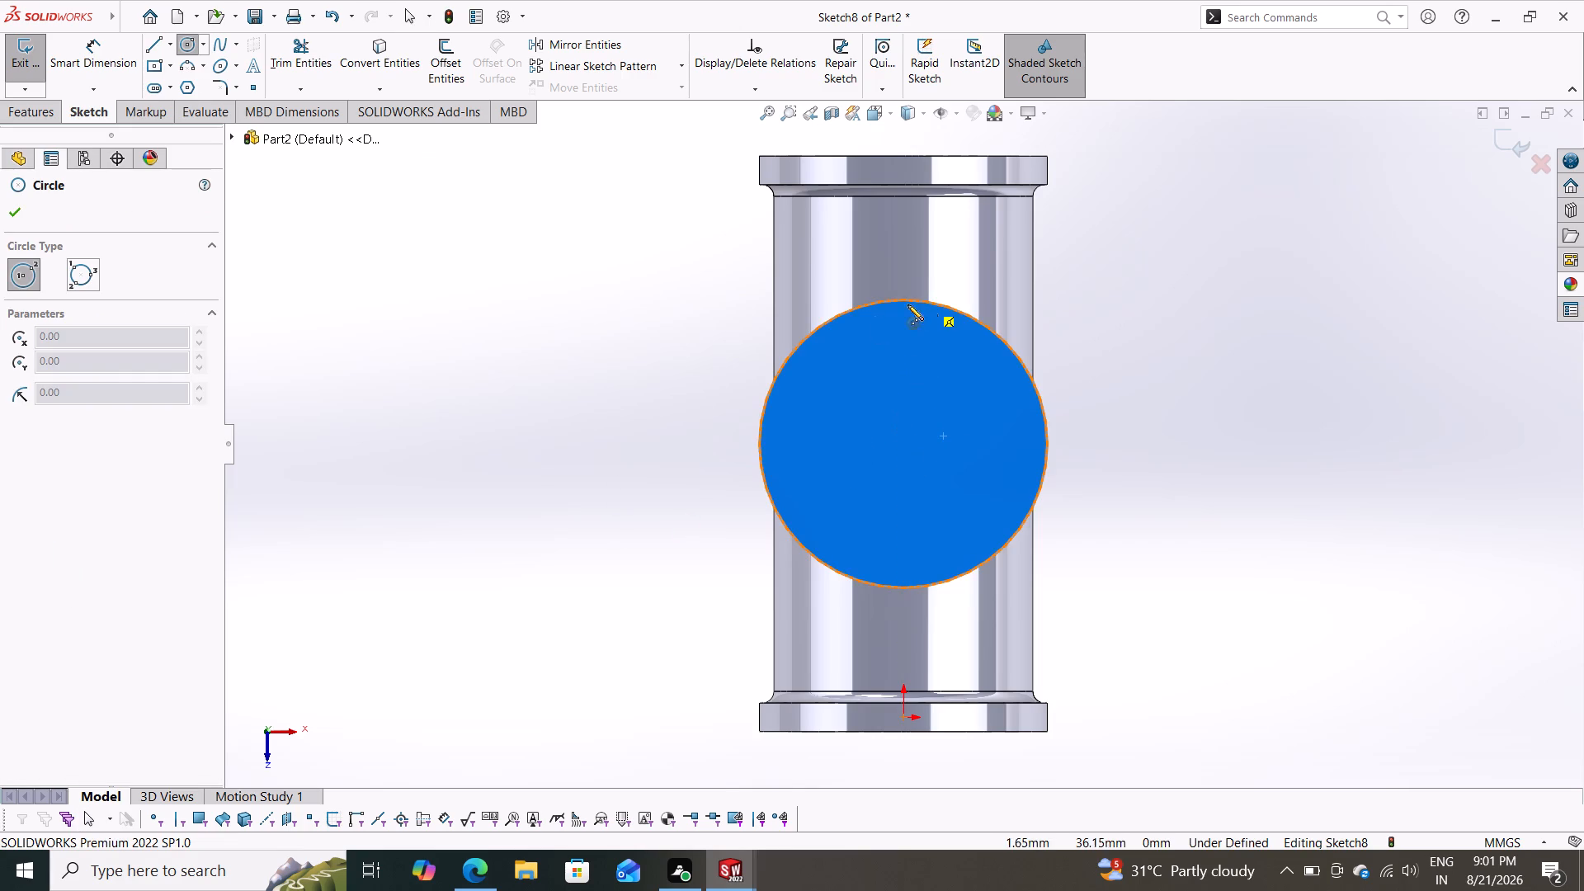
pyautogui.click(903, 445)
pyautogui.click(939, 516)
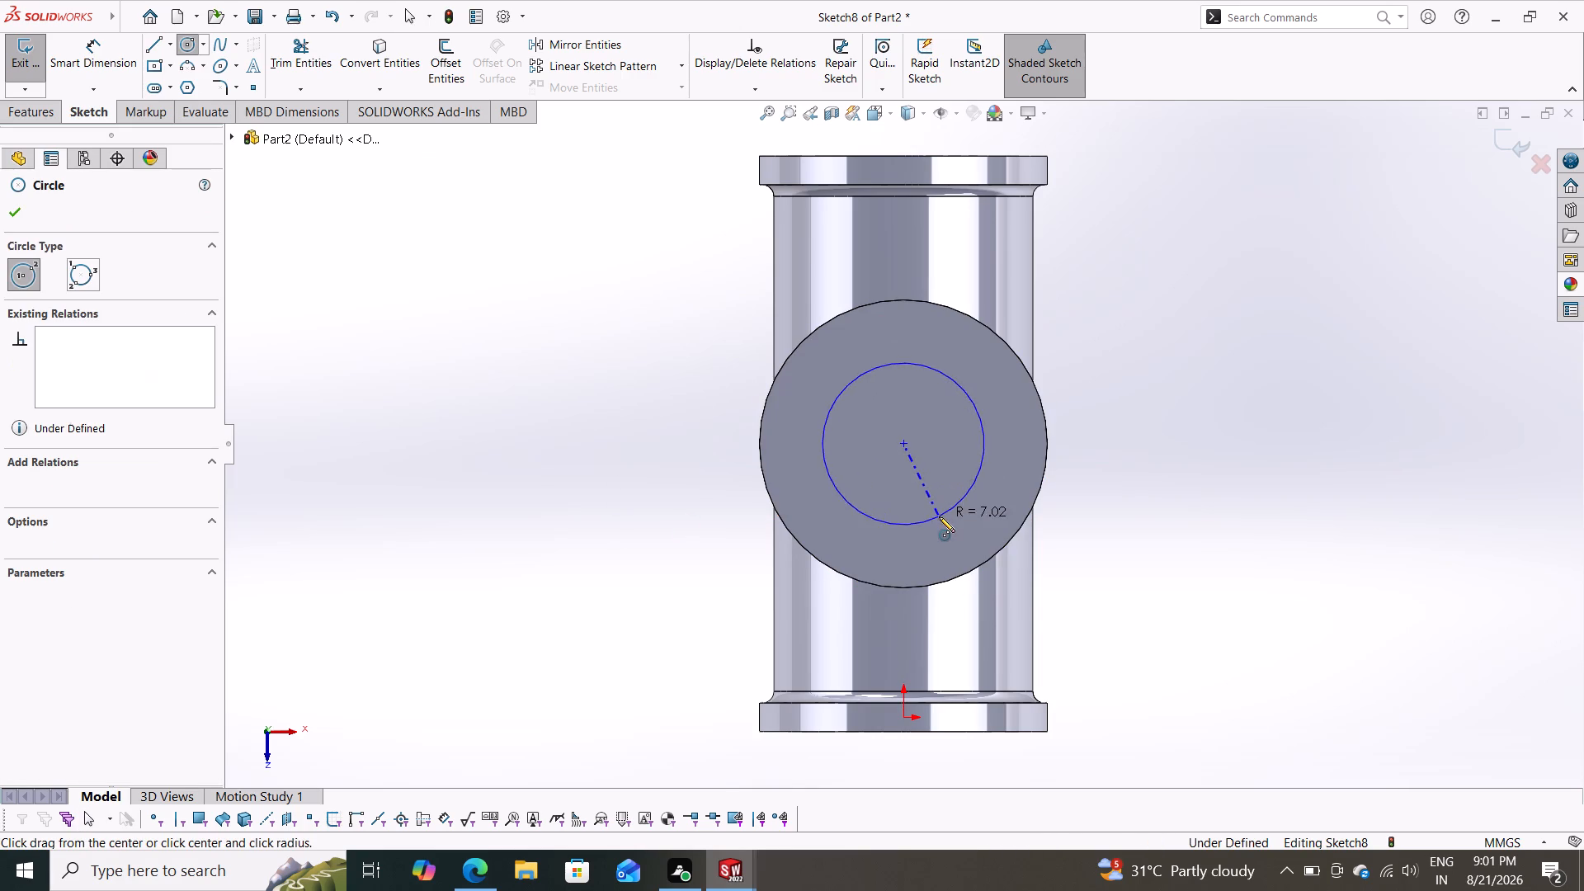
# Dimension the circle on the branch's end disc to a diameter of 20 mm.
pyautogui.click(63, 53)
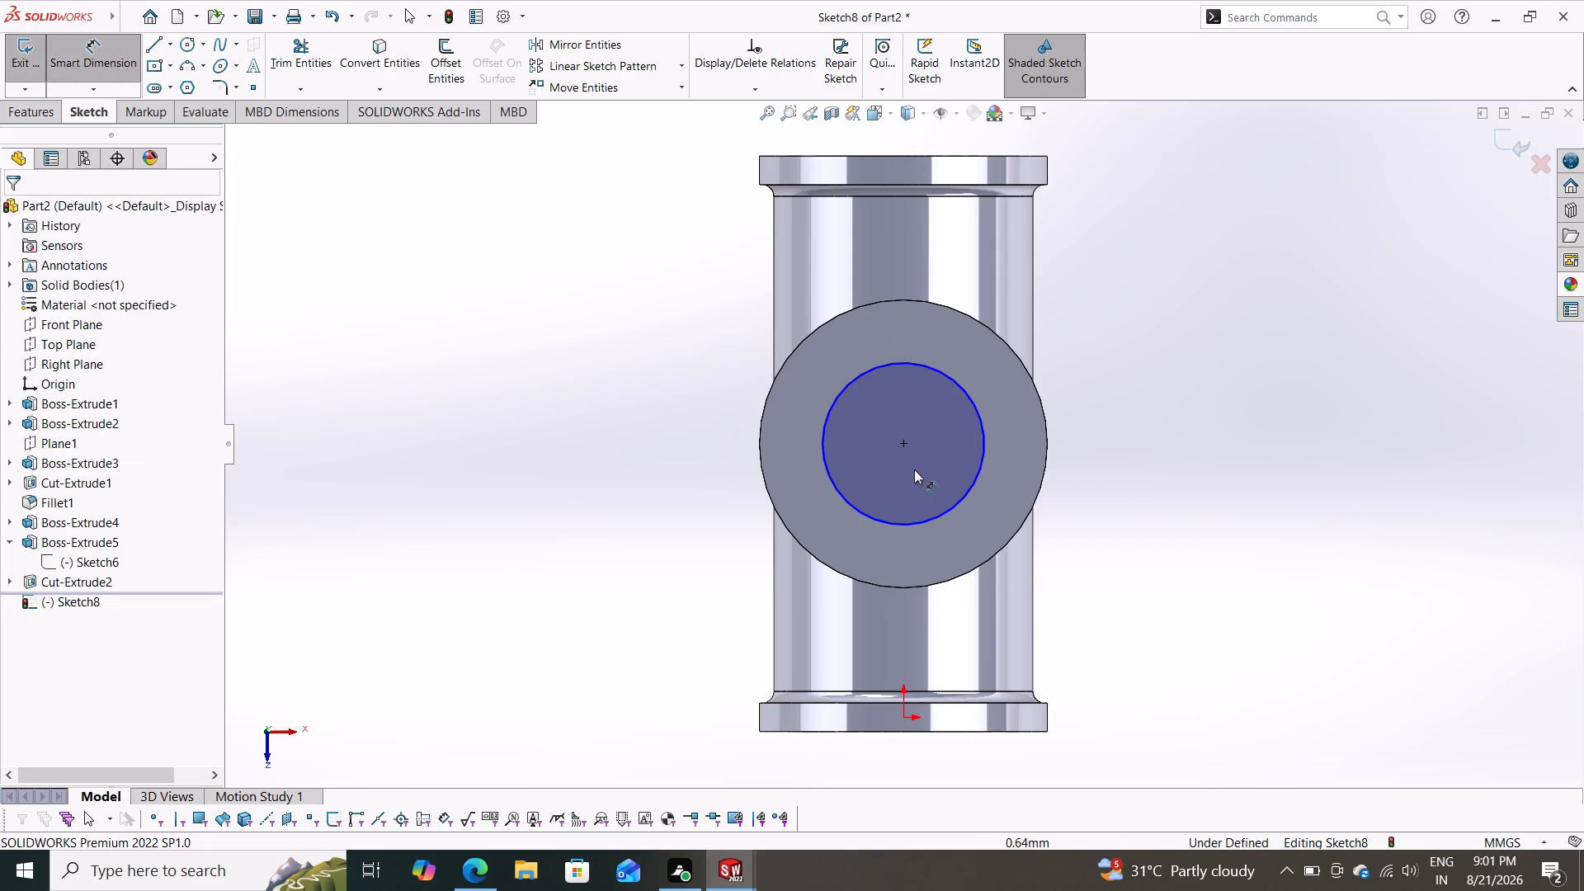
pyautogui.click(987, 436)
pyautogui.click(1134, 438)
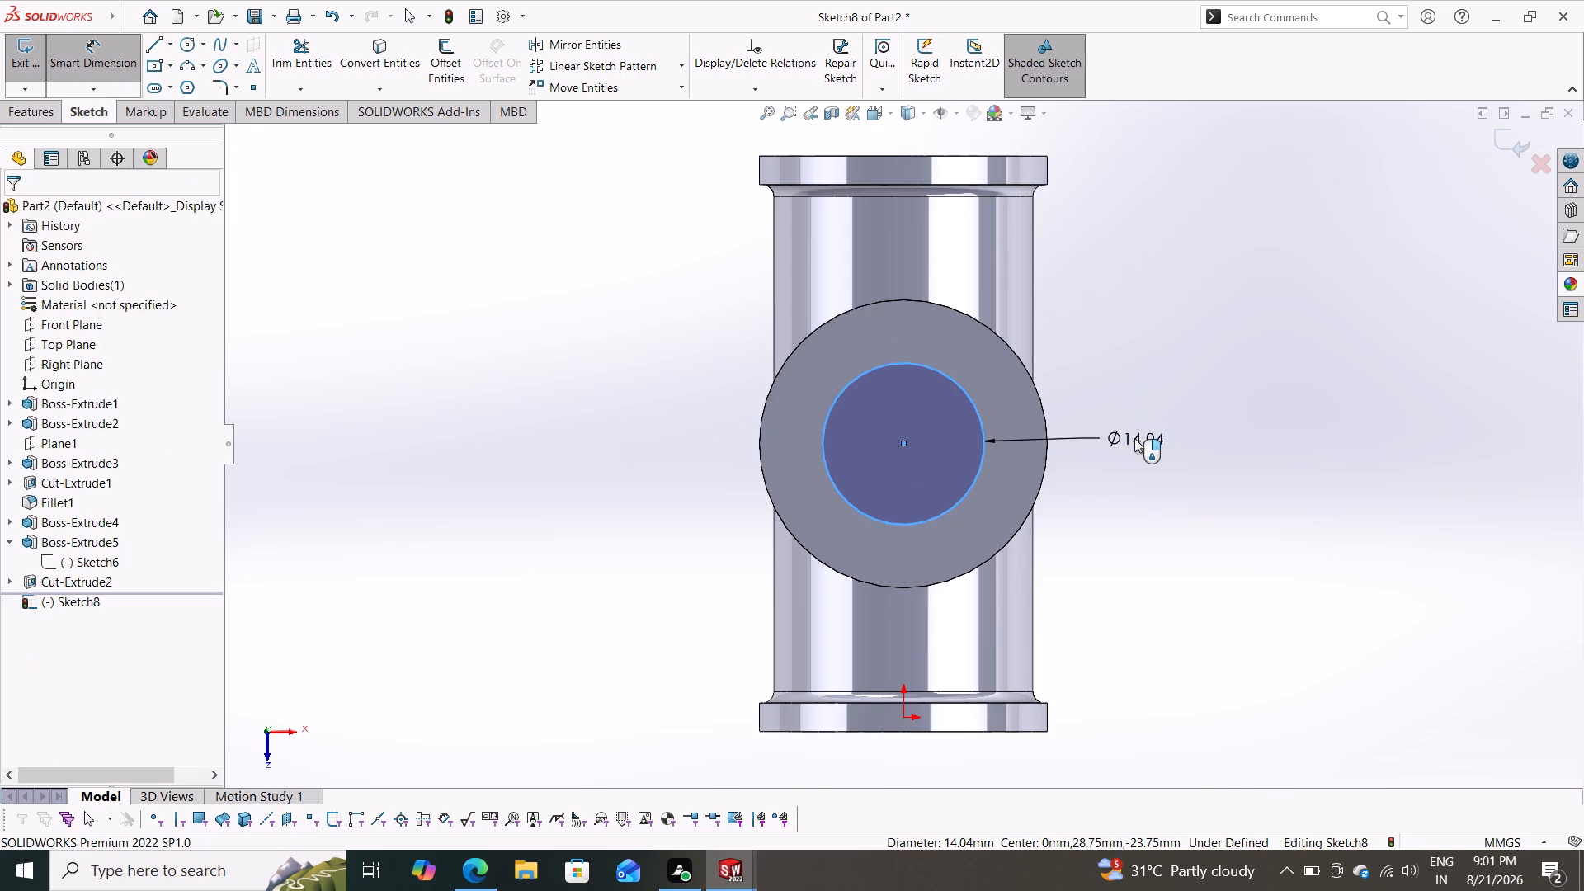
pyautogui.write('20')
pyautogui.press('Return')
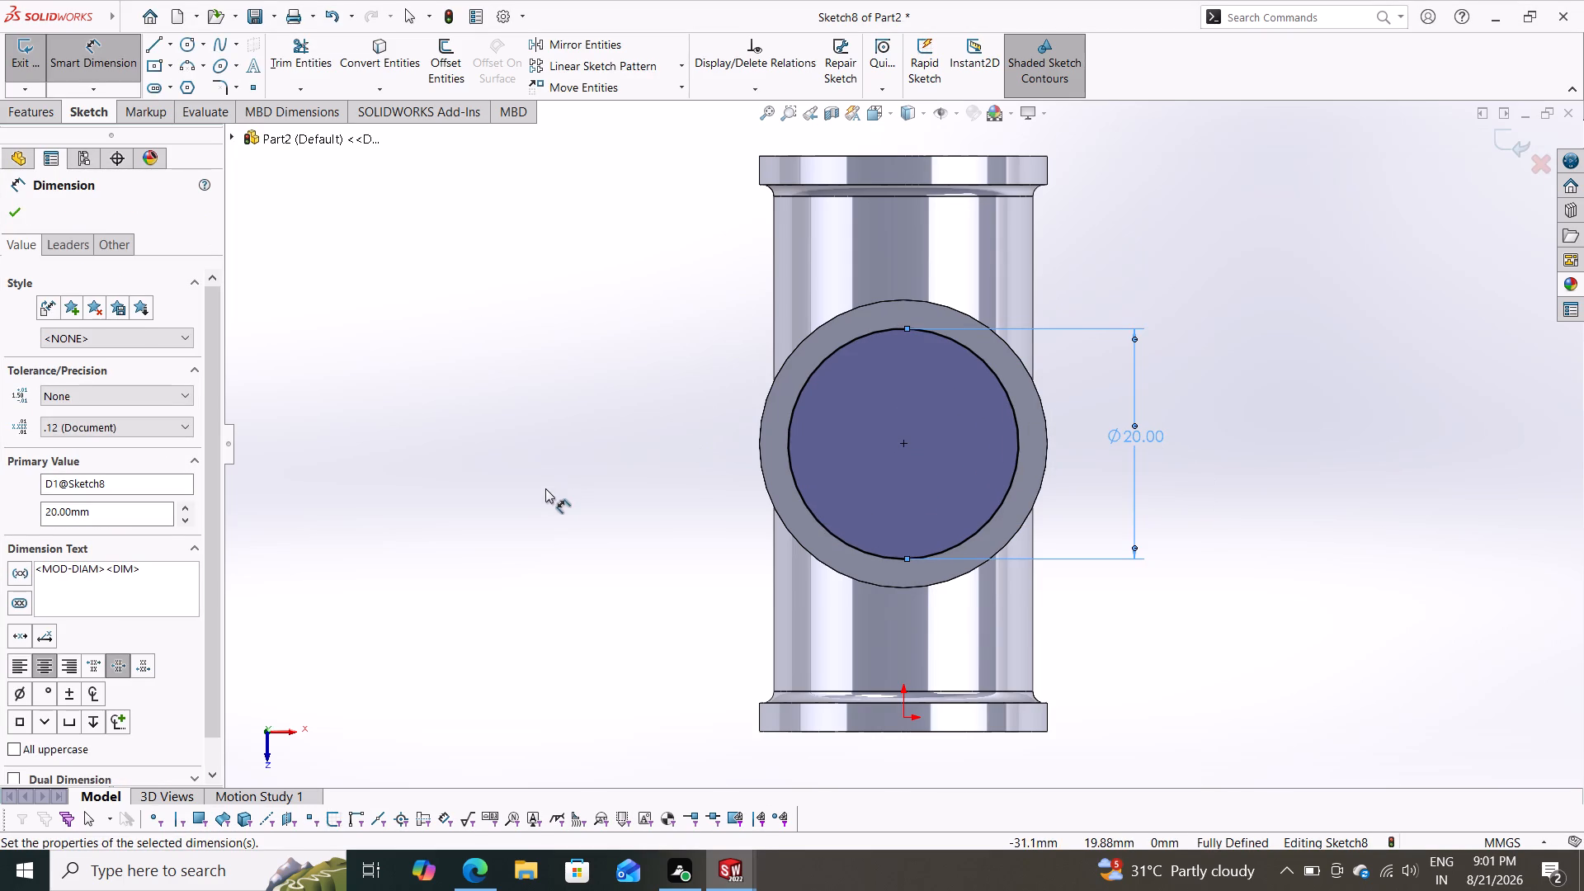
pyautogui.moveTo(567, 582); pyautogui.dragTo(799, 358, button='middle')
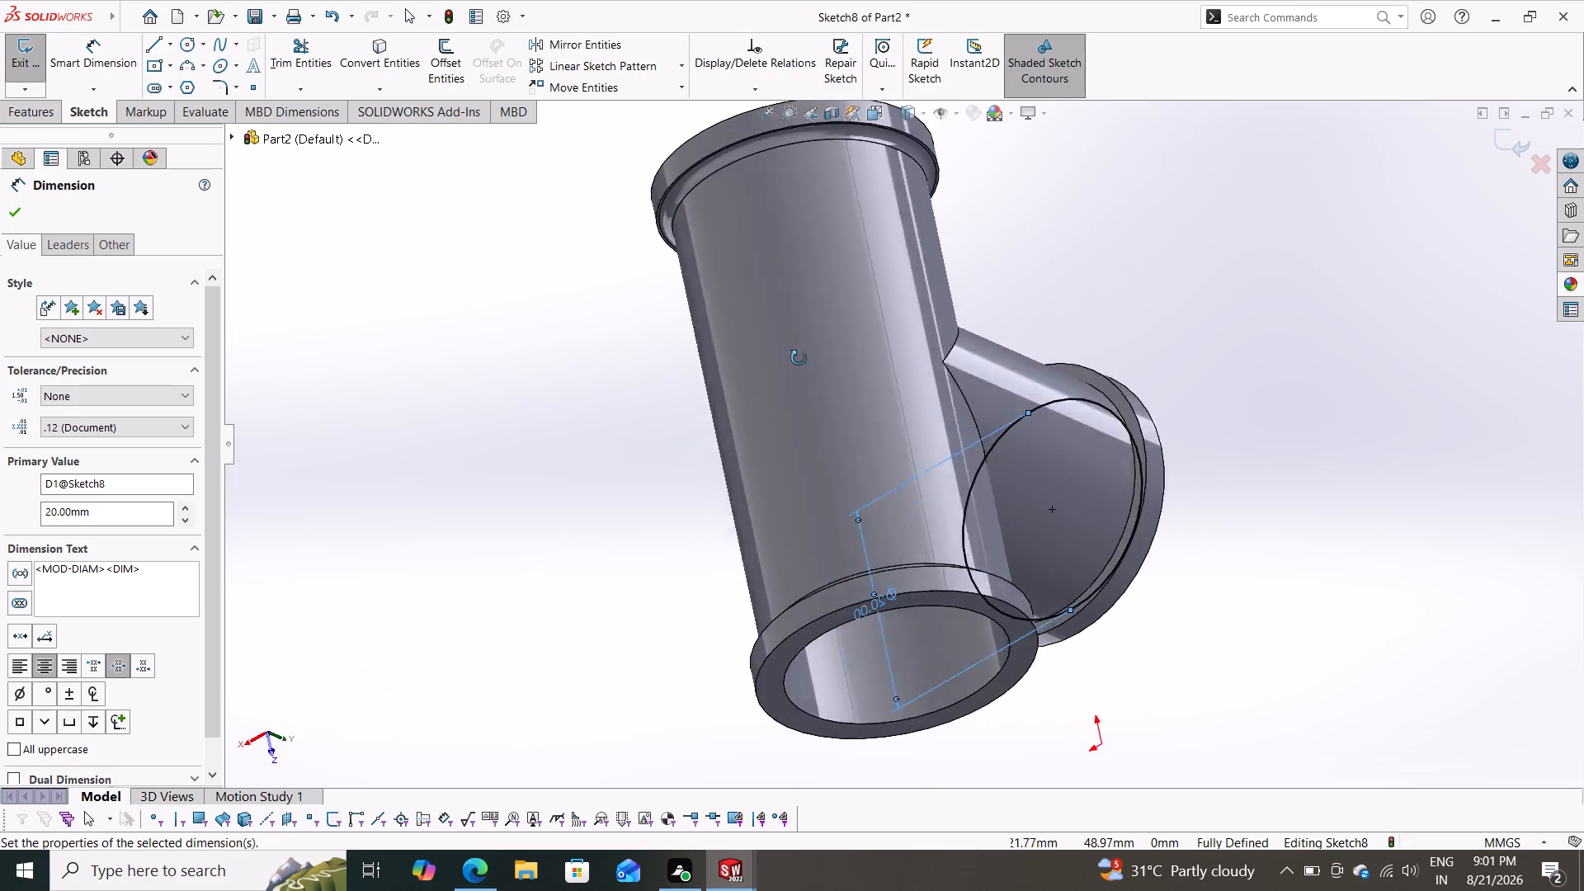
pyautogui.moveTo(799, 358); pyautogui.dragTo(767, 175, button='middle')
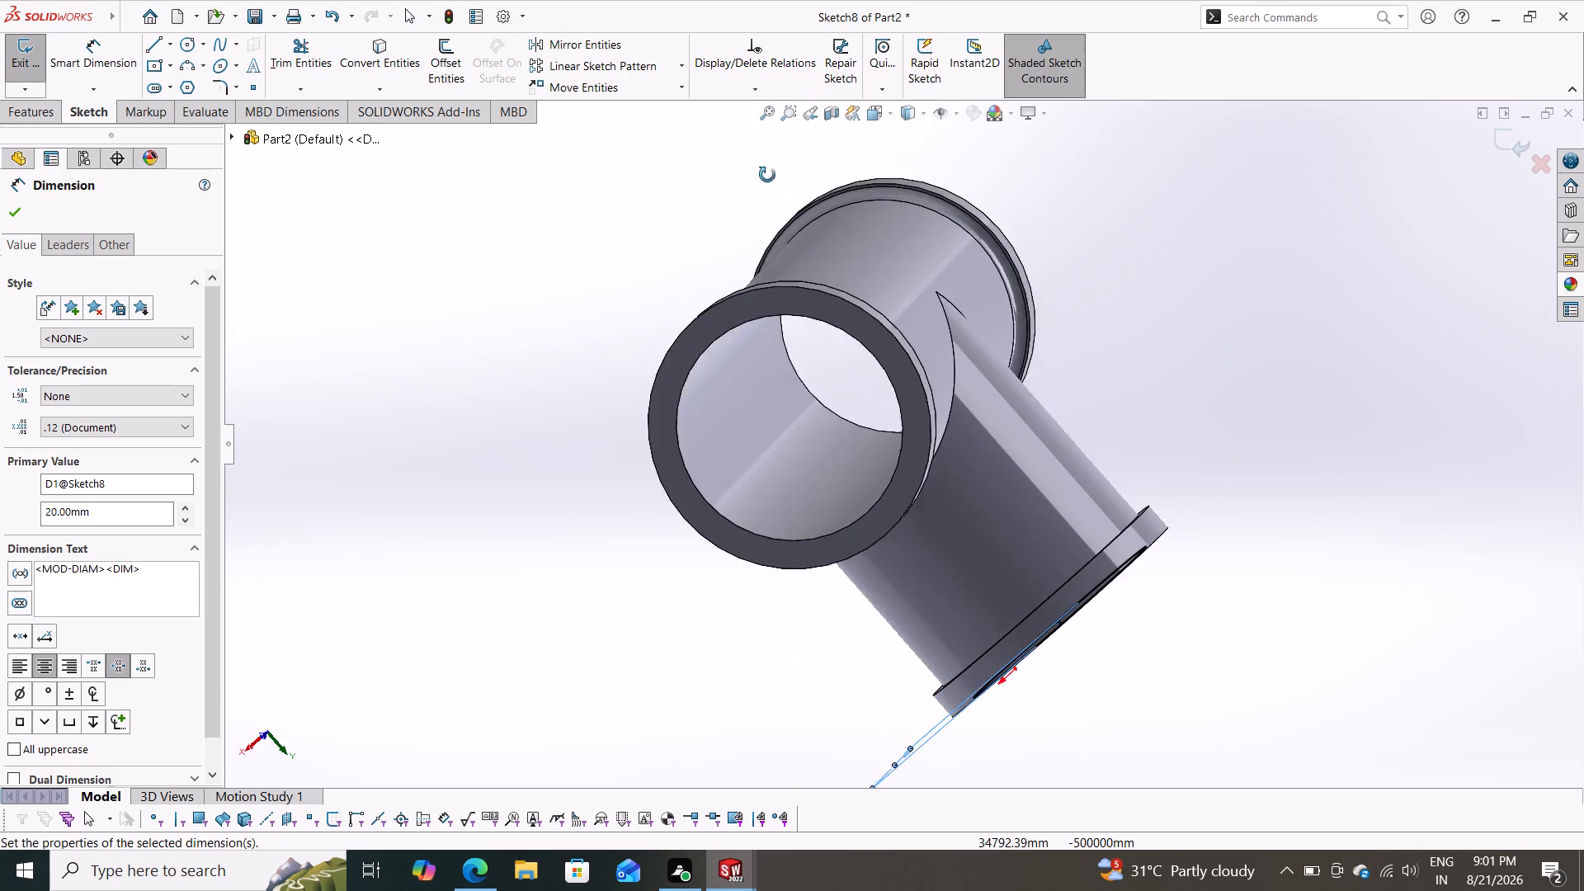
pyautogui.moveTo(767, 175); pyautogui.dragTo(745, 218, button='middle')
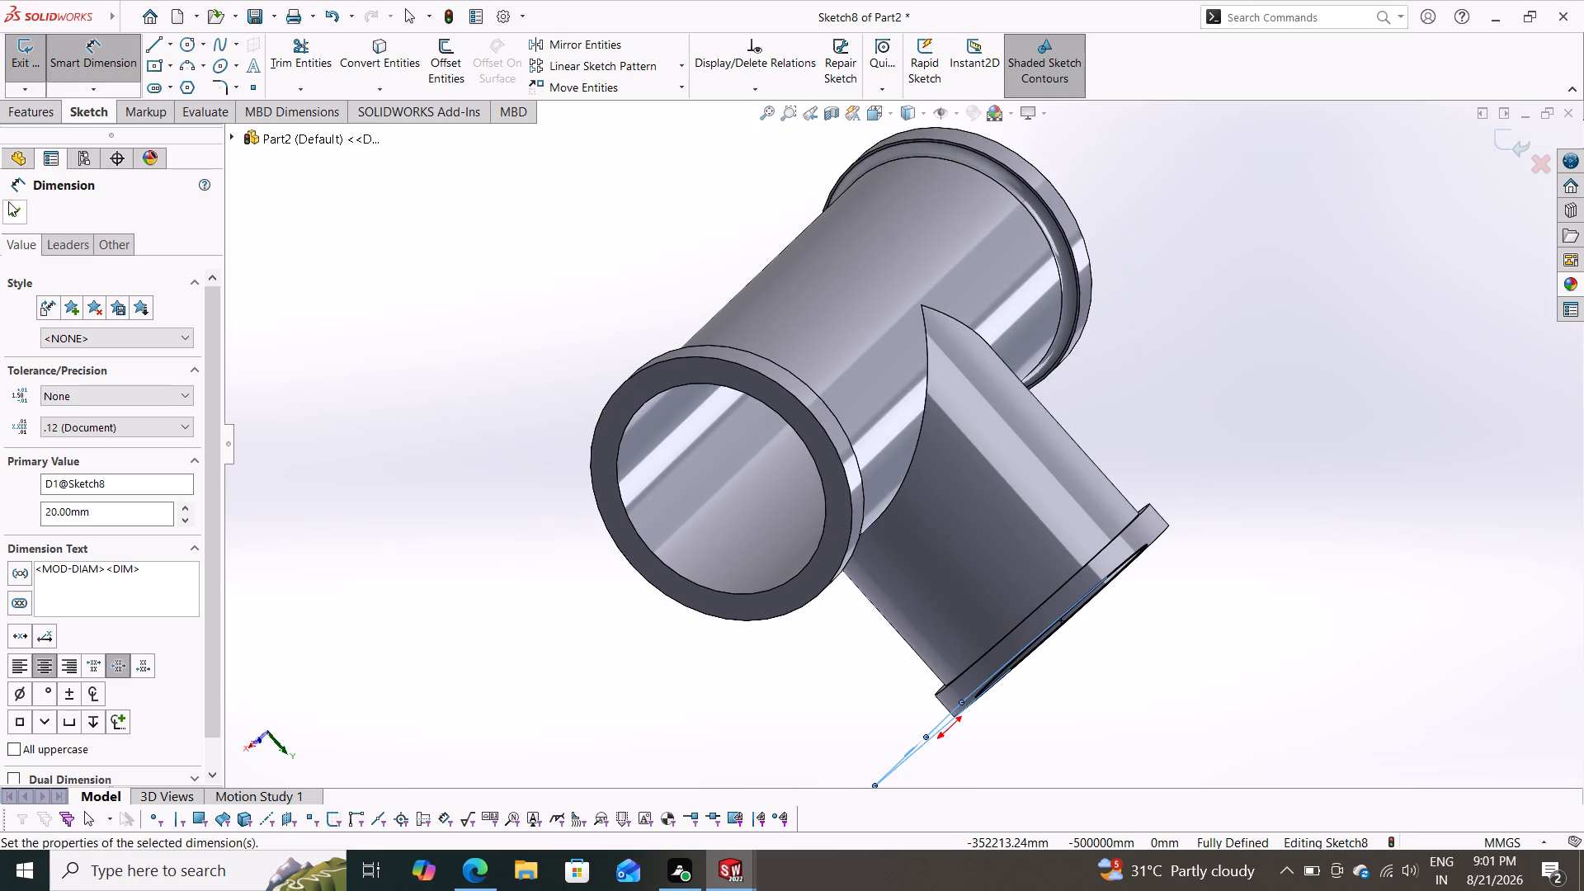
pyautogui.click(8, 201)
# Extrude-cut the 20 mm circle from the disc face through the branch with the Up To Next end condition.
pyautogui.click(26, 103)
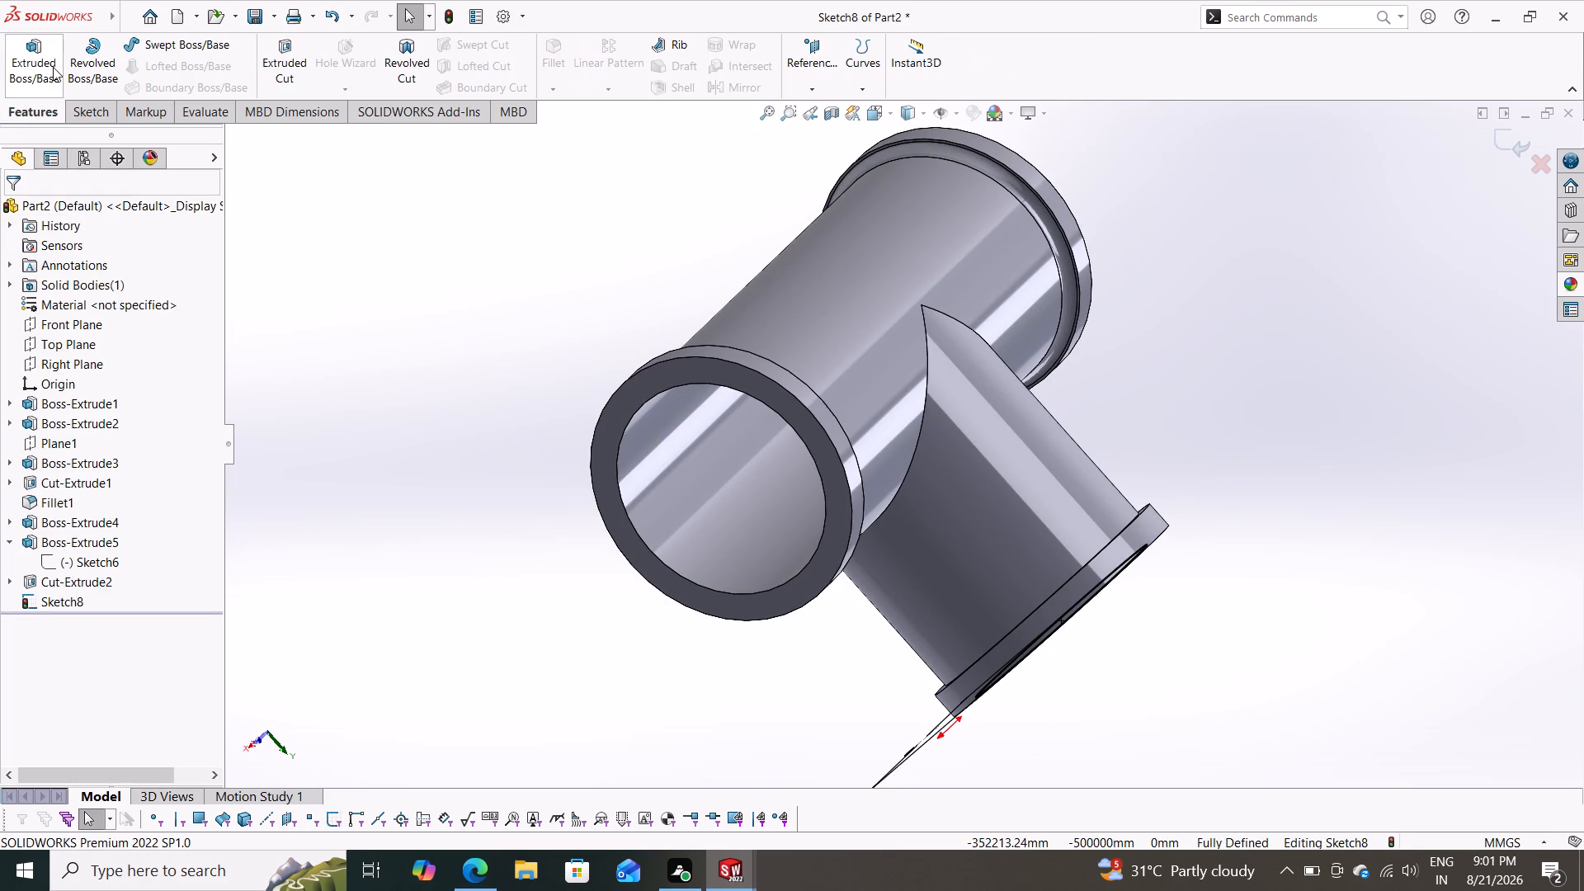
pyautogui.click(279, 60)
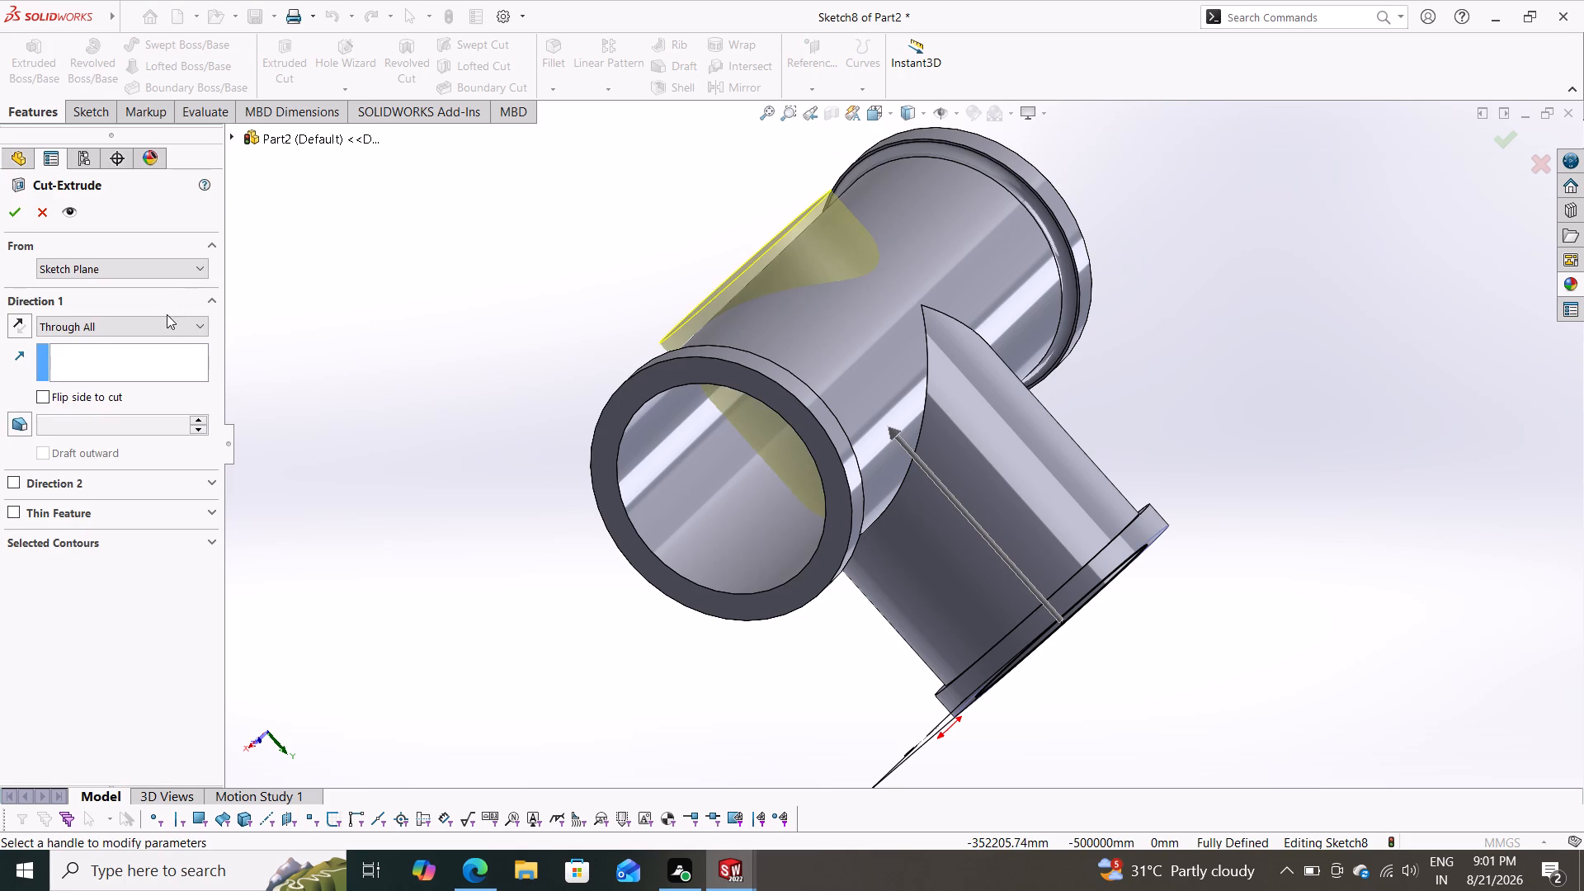
pyautogui.click(163, 323)
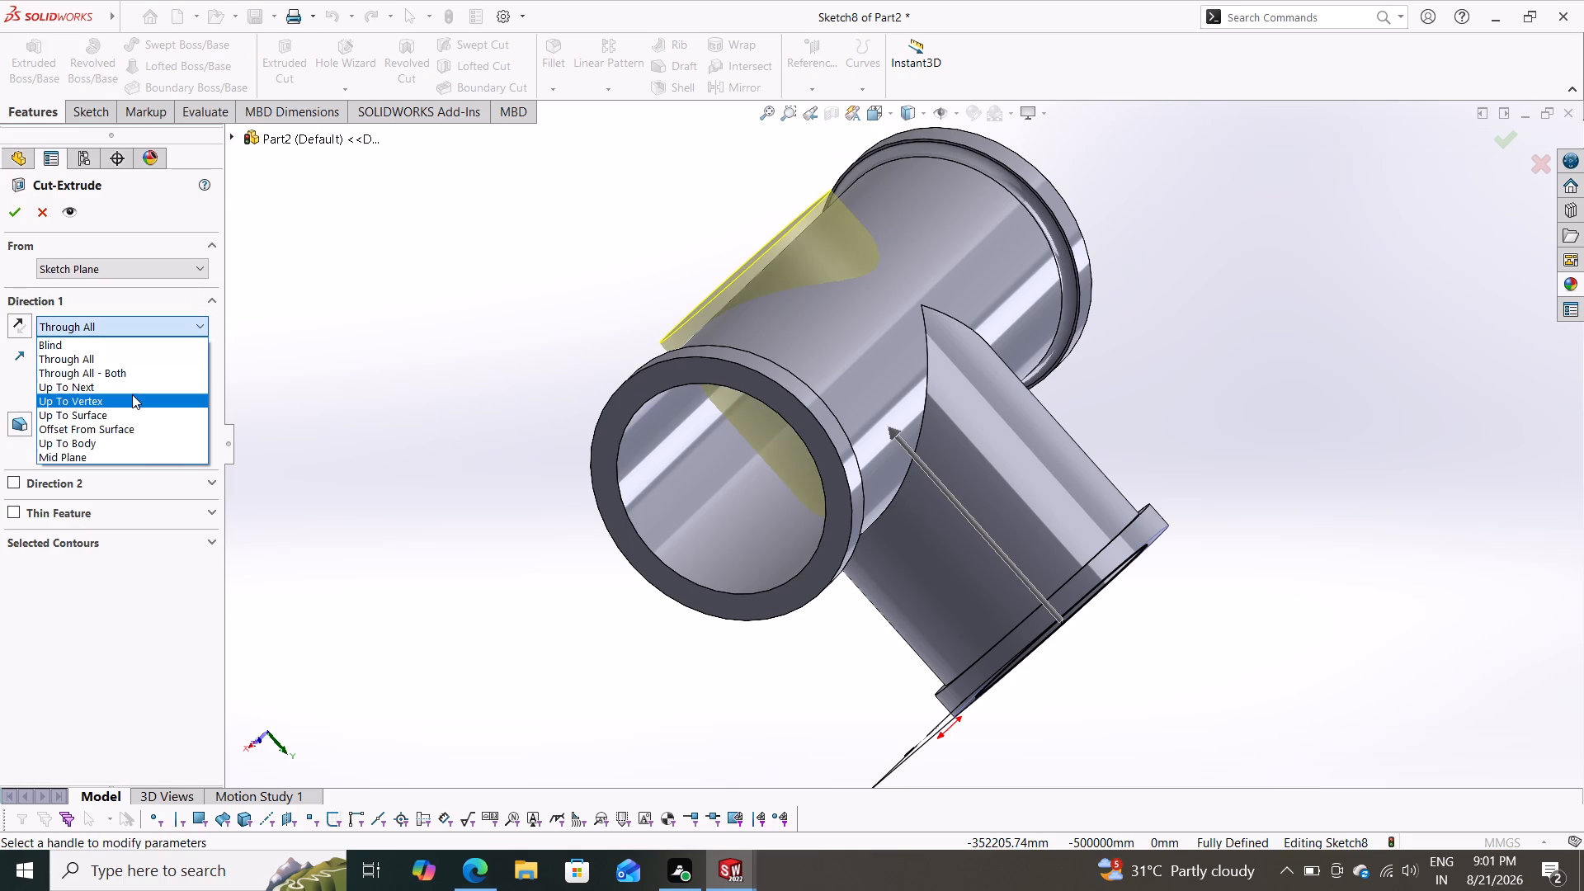
pyautogui.click(132, 386)
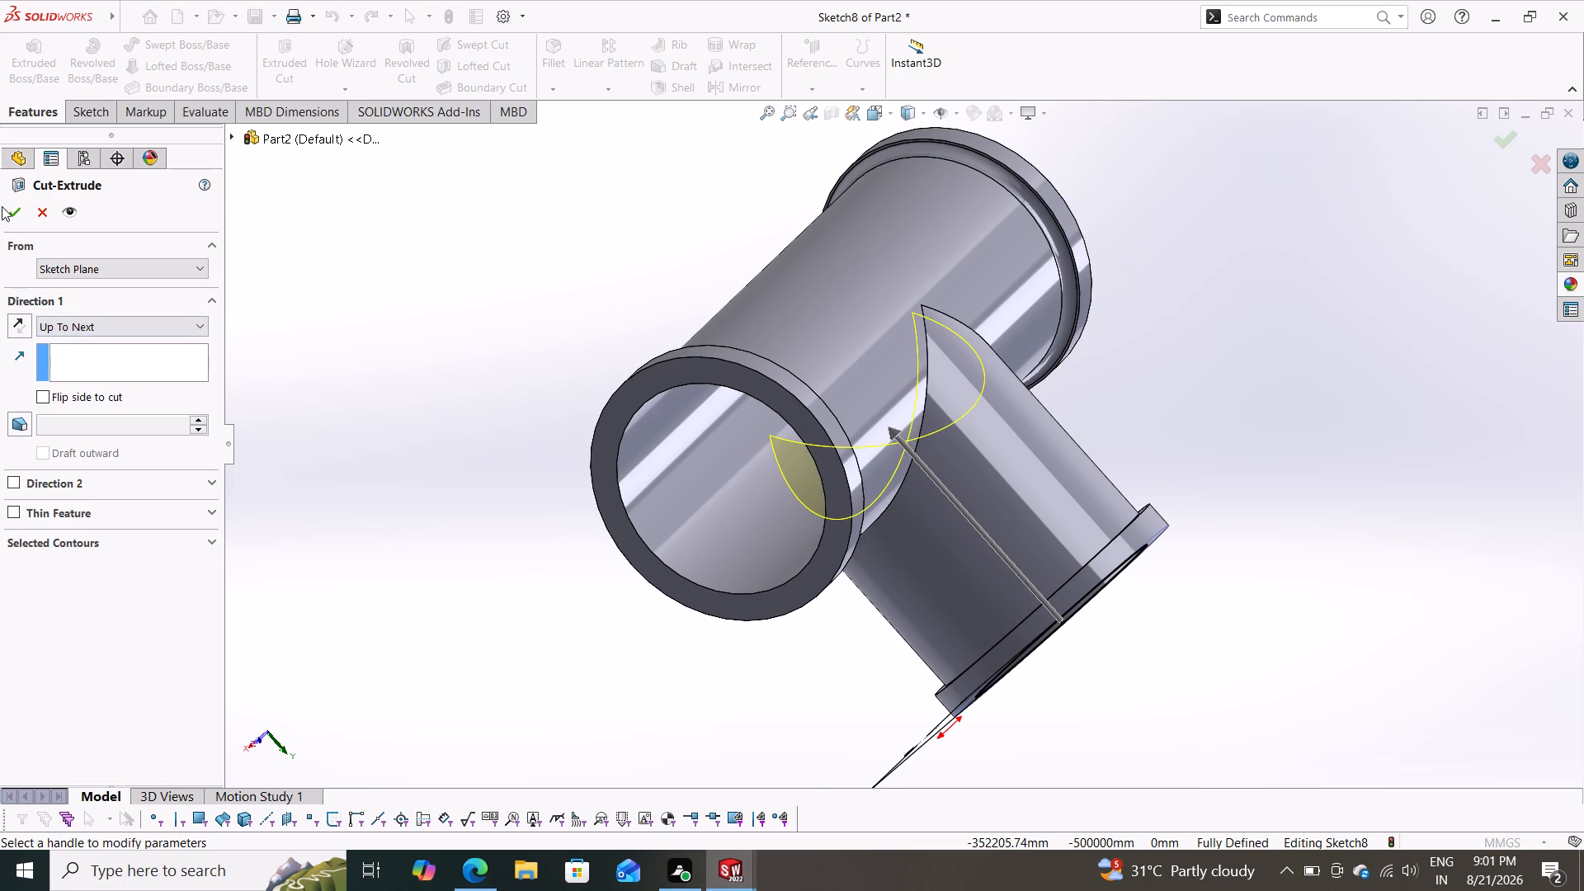
pyautogui.click(2, 206)
pyautogui.click(16, 213)
# Examine from several angles how the branch's hole opens into the main tube's bore.
pyautogui.scroll(-1, 493, 591)
pyautogui.moveTo(518, 585); pyautogui.dragTo(658, 506, button='middle')
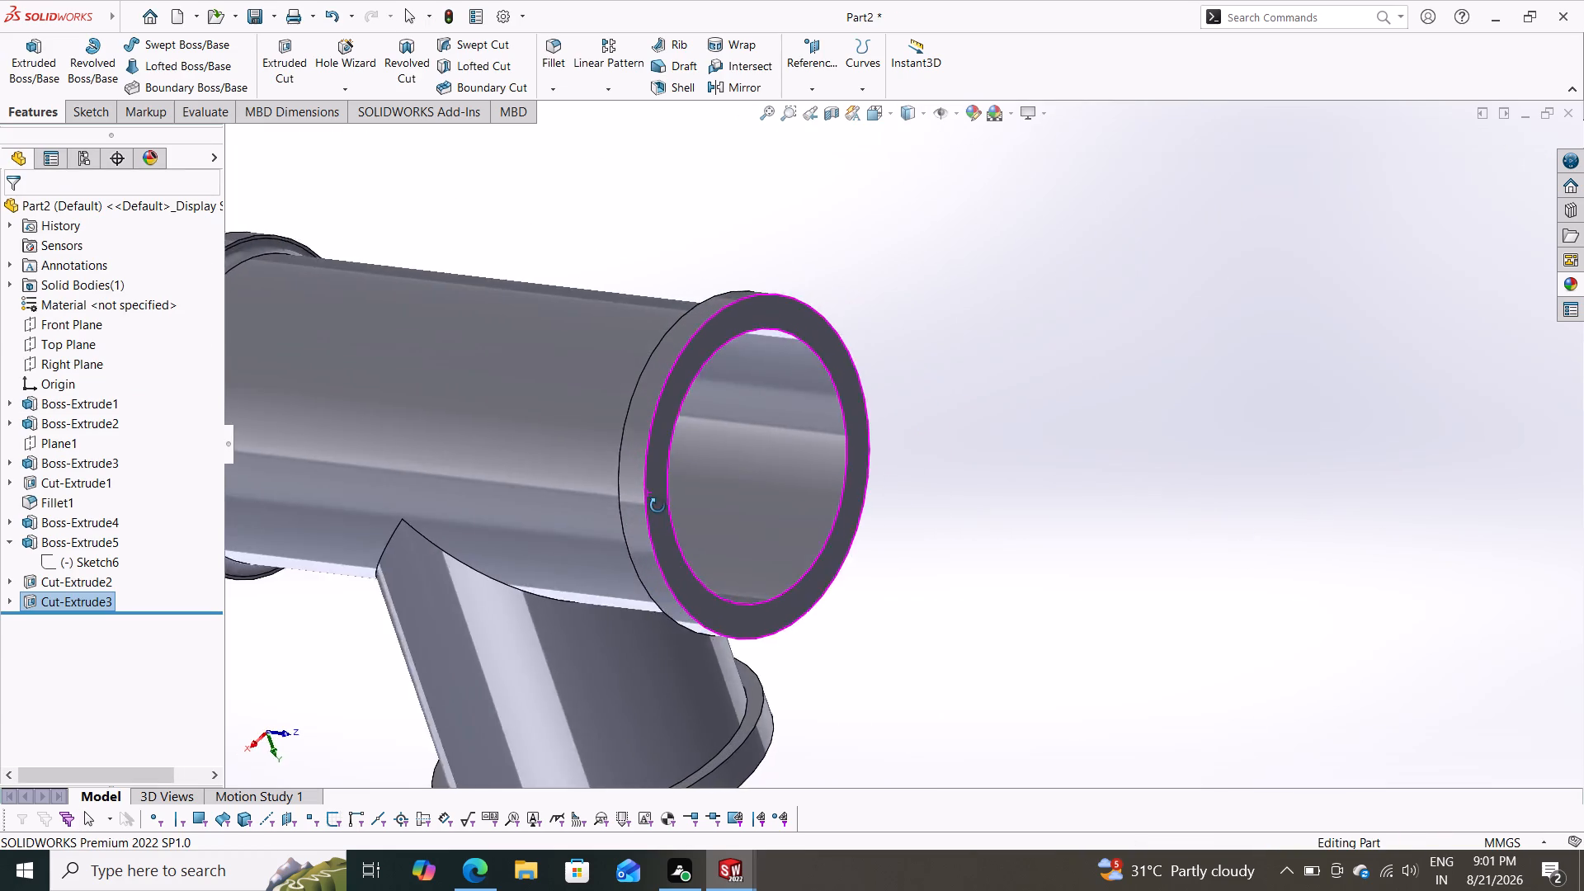
pyautogui.moveTo(658, 506); pyautogui.dragTo(575, 527, button='middle')
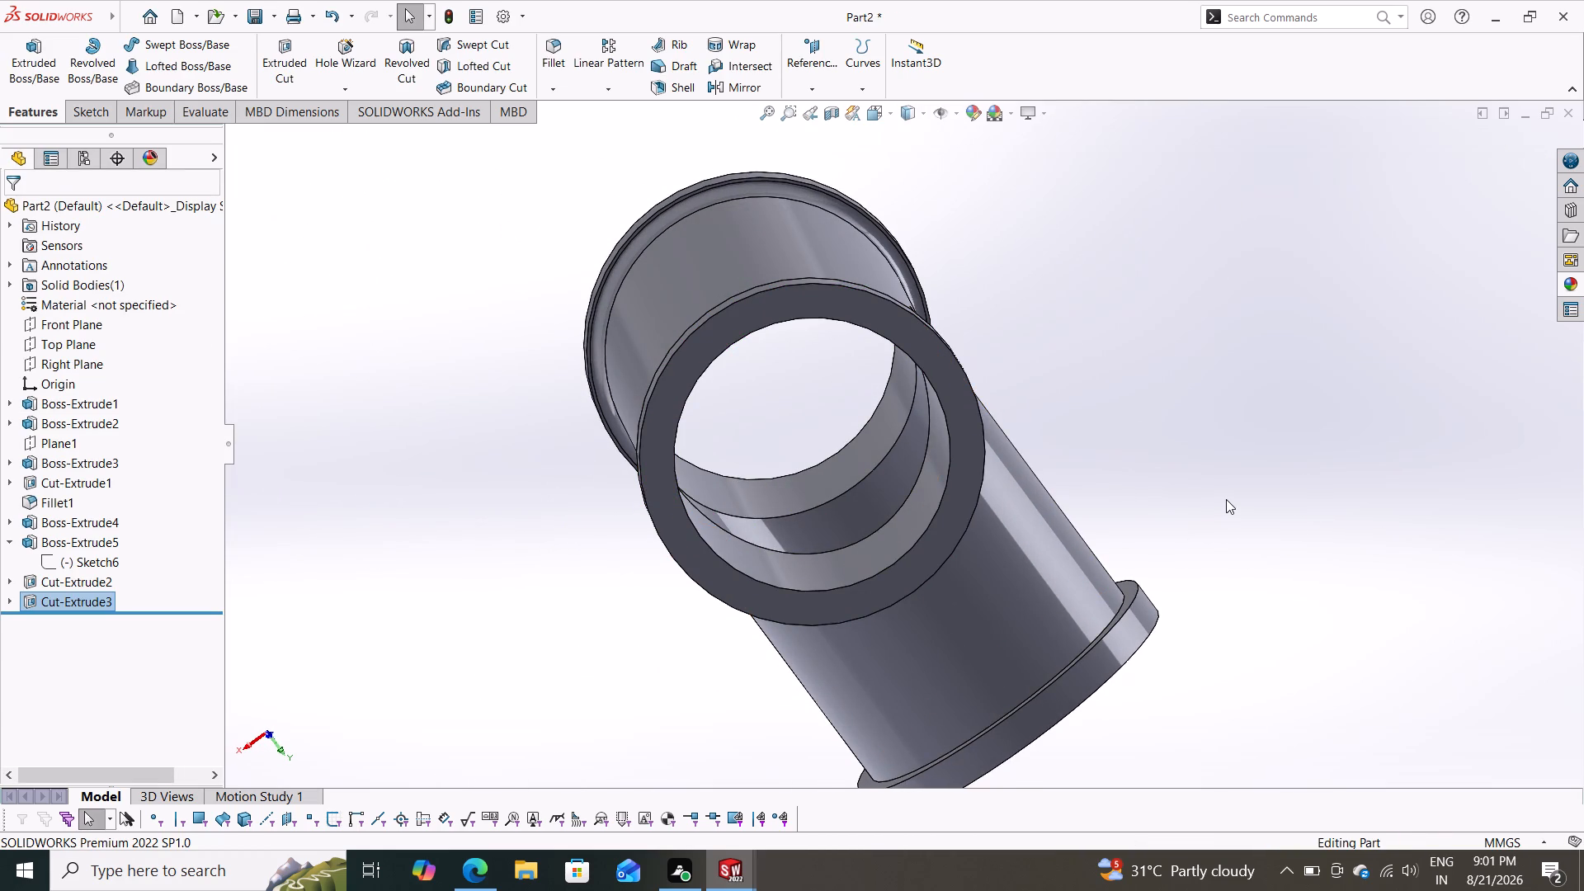
pyautogui.scroll(-1, 1226, 498)
pyautogui.moveTo(1226, 496); pyautogui.dragTo(1387, 636, button='middle')
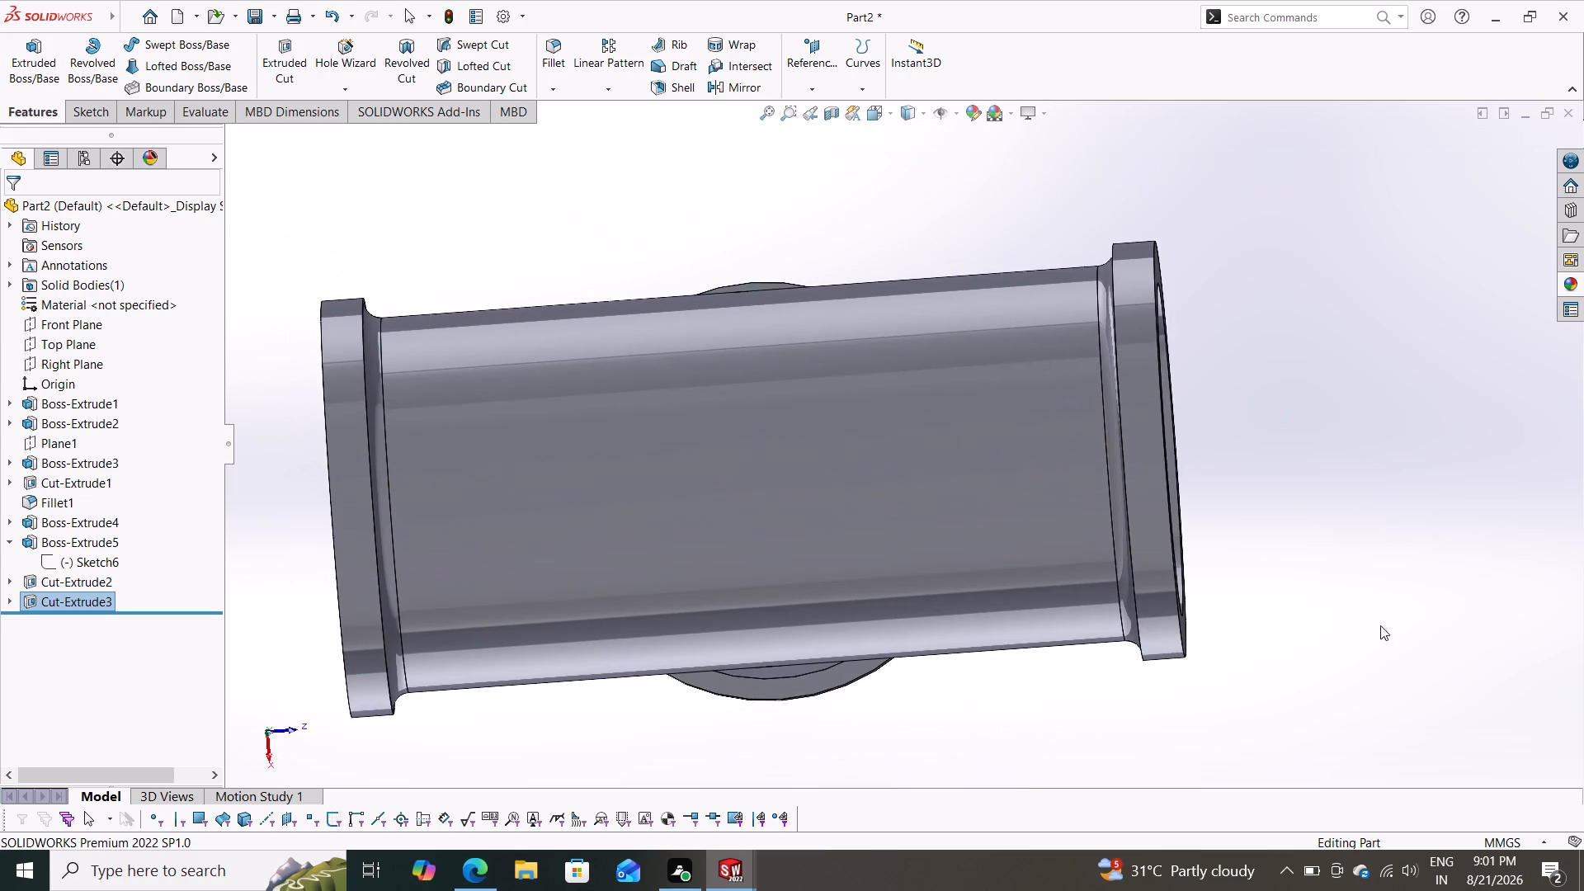
pyautogui.scroll(2, 1193, 436)
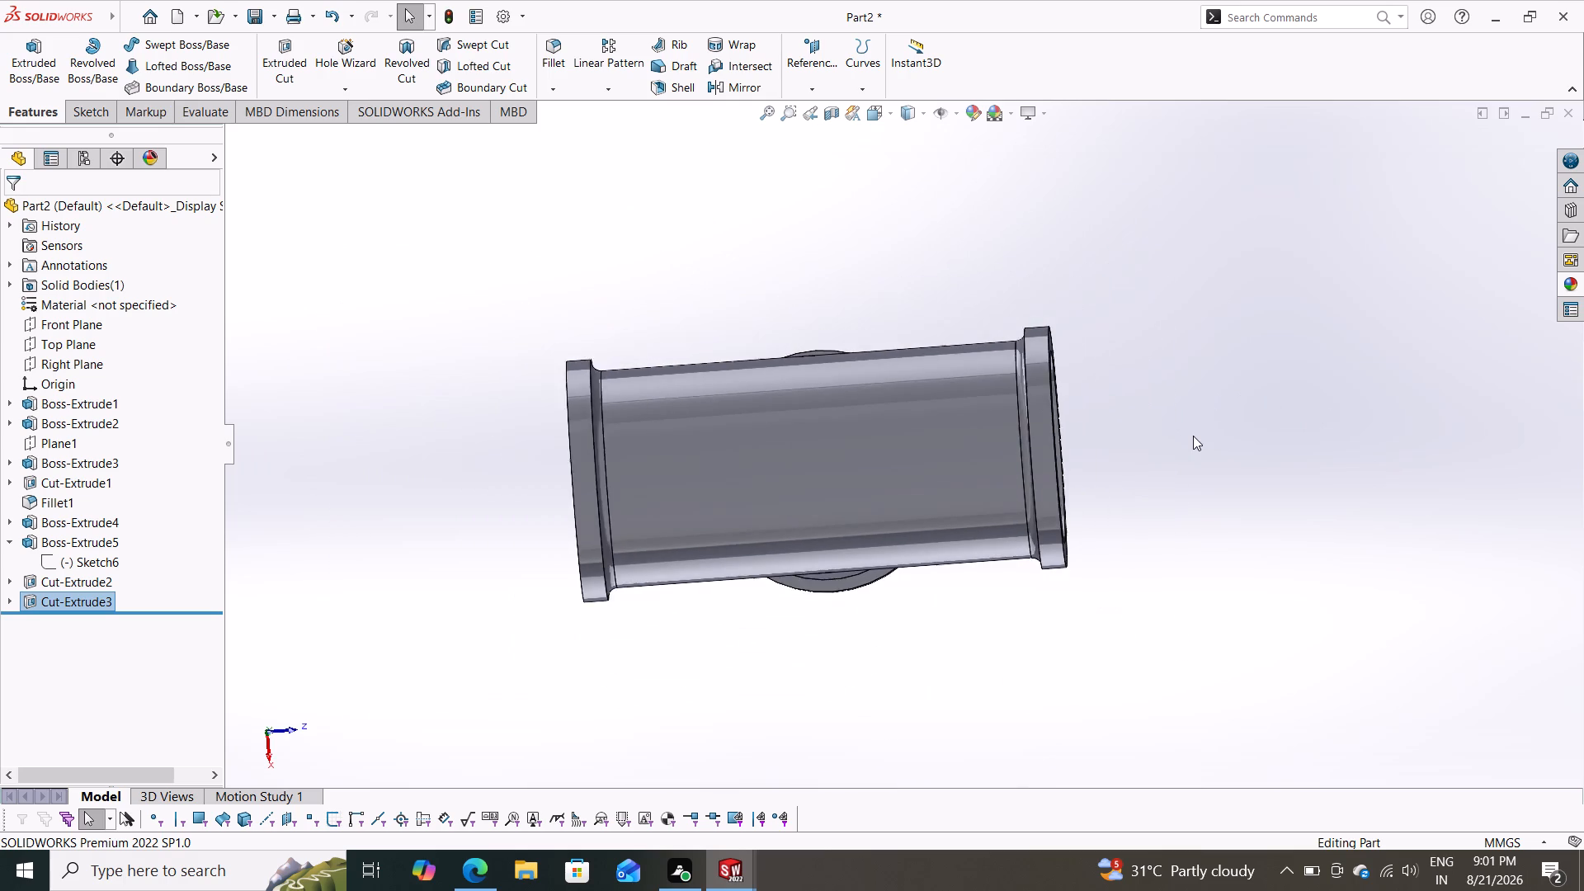
pyautogui.scroll(3, 1193, 436)
pyautogui.moveTo(967, 249); pyautogui.dragTo(974, 701, button='middle')
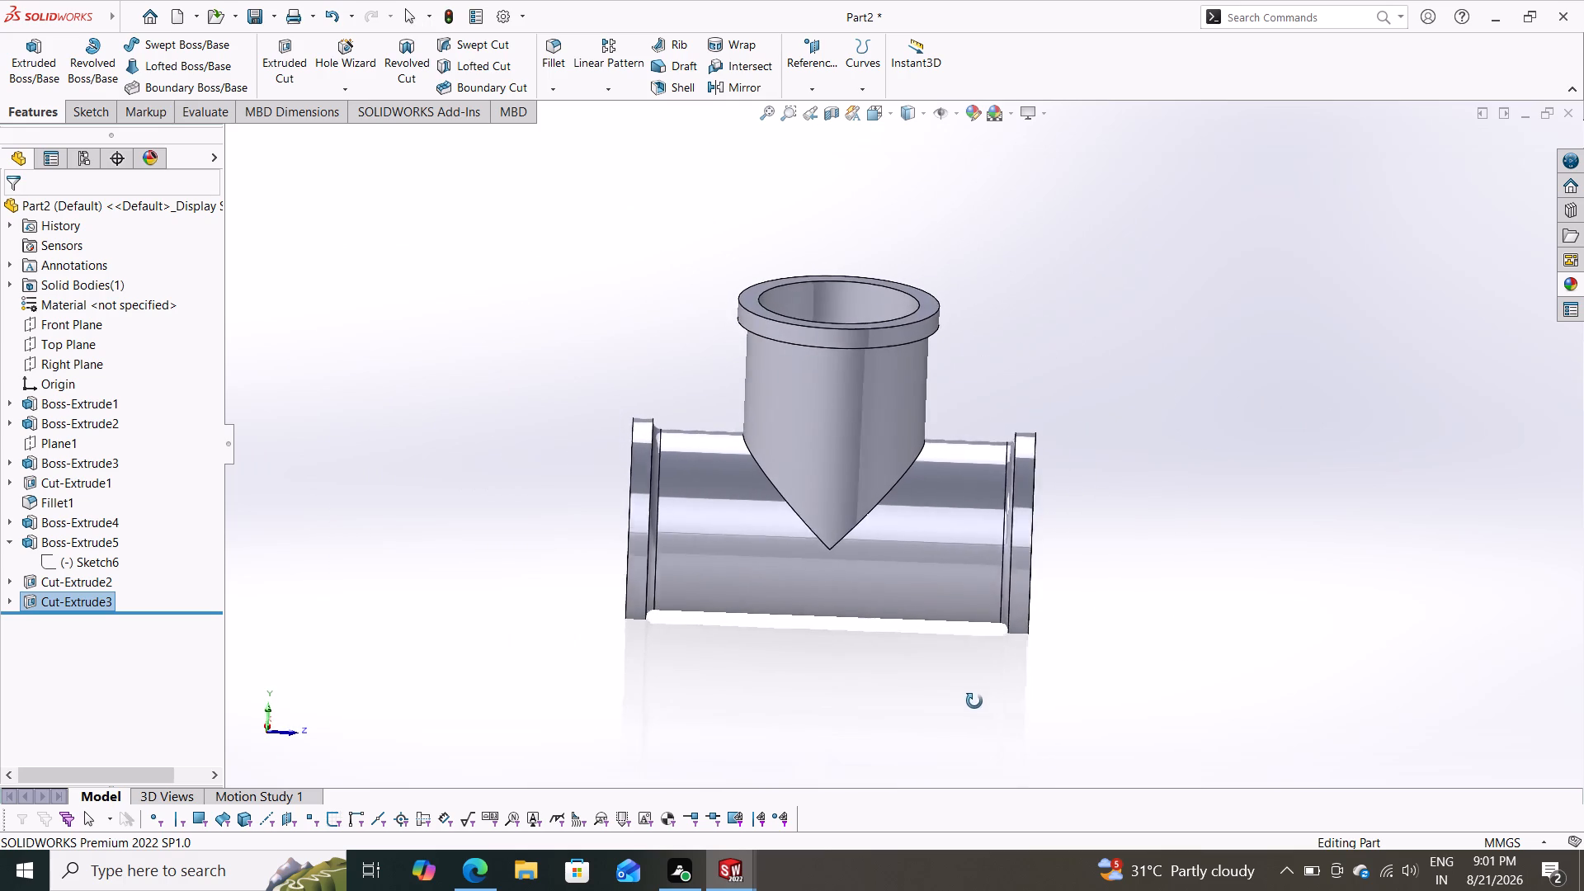
pyautogui.moveTo(974, 701); pyautogui.dragTo(980, 700, button='middle')
pyautogui.scroll(-1, 1021, 388)
pyautogui.moveTo(1021, 388); pyautogui.dragTo(1020, 686, button='middle')
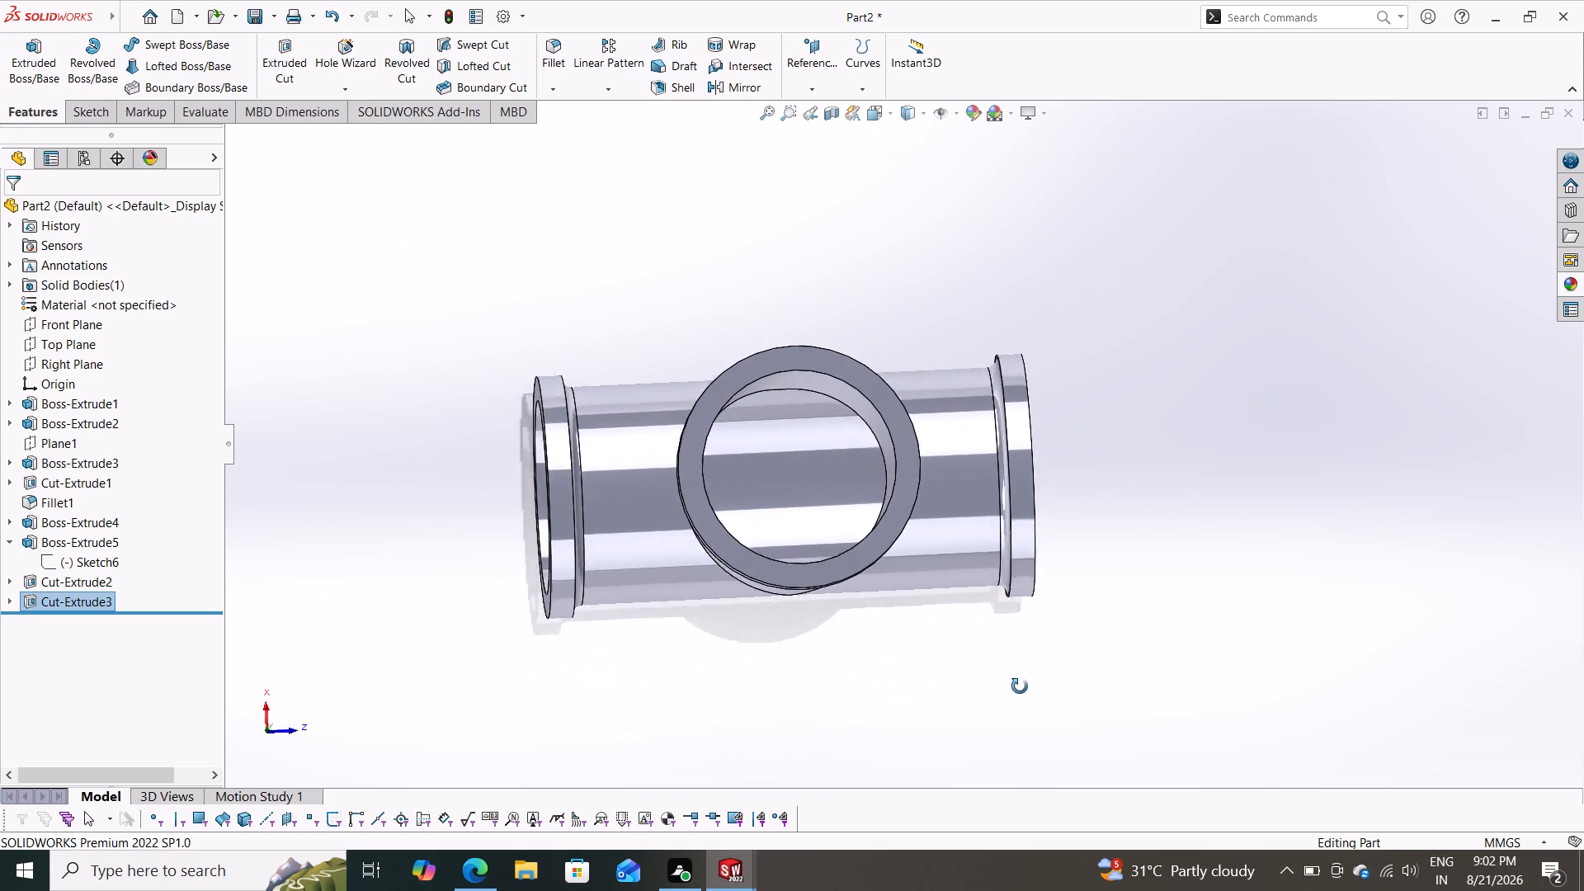
pyautogui.moveTo(1020, 686); pyautogui.dragTo(1011, 641, button='middle')
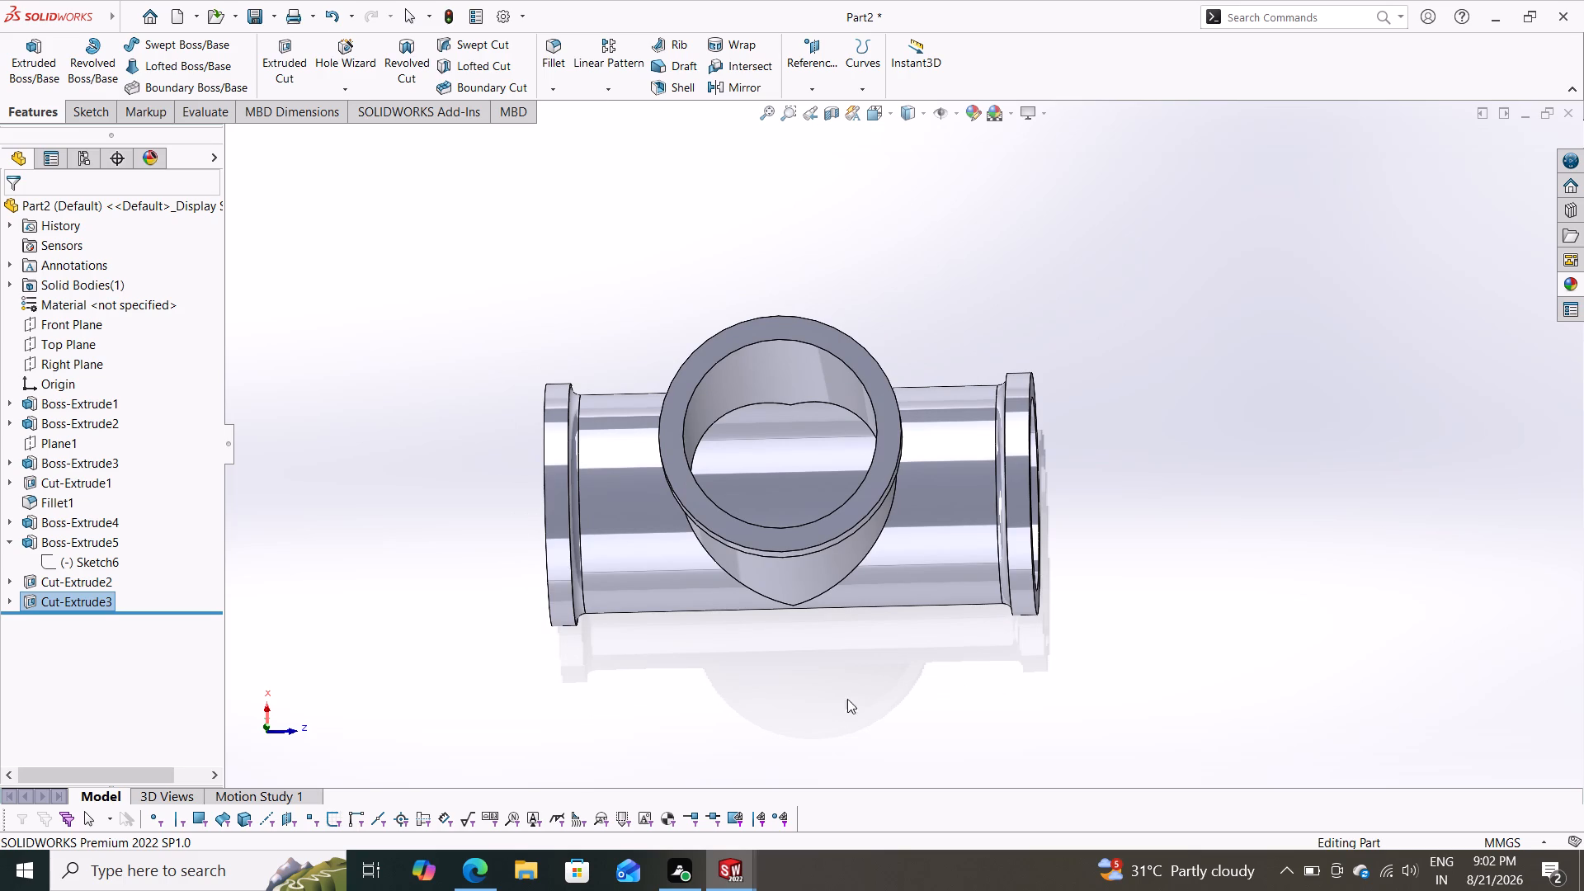
pyautogui.moveTo(828, 719); pyautogui.dragTo(1007, 469, button='middle')
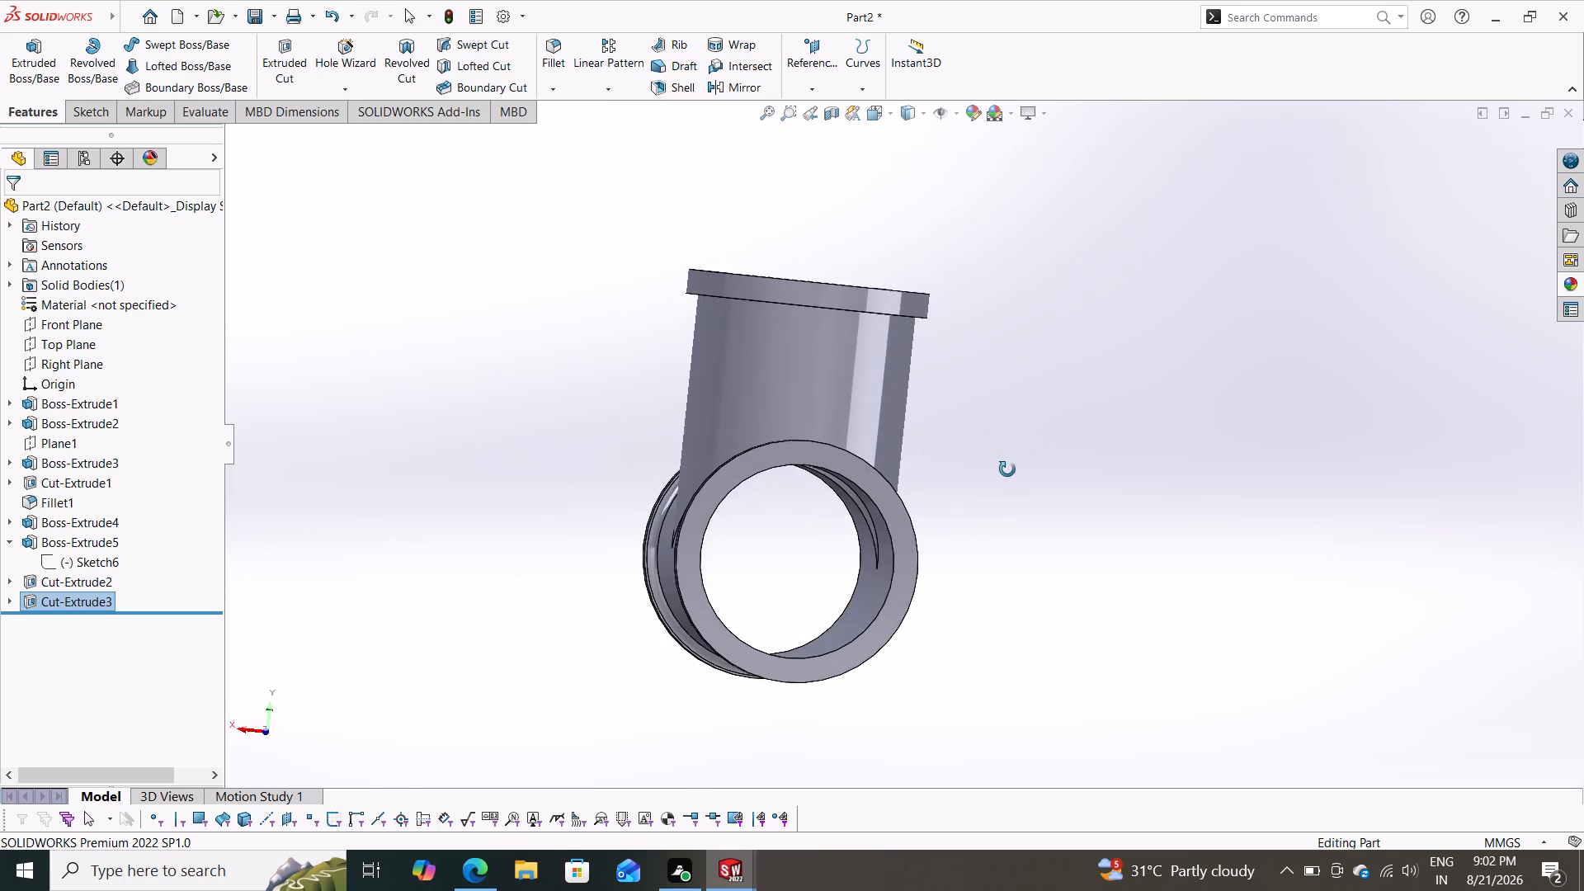
pyautogui.moveTo(1007, 469); pyautogui.dragTo(913, 462, button='middle')
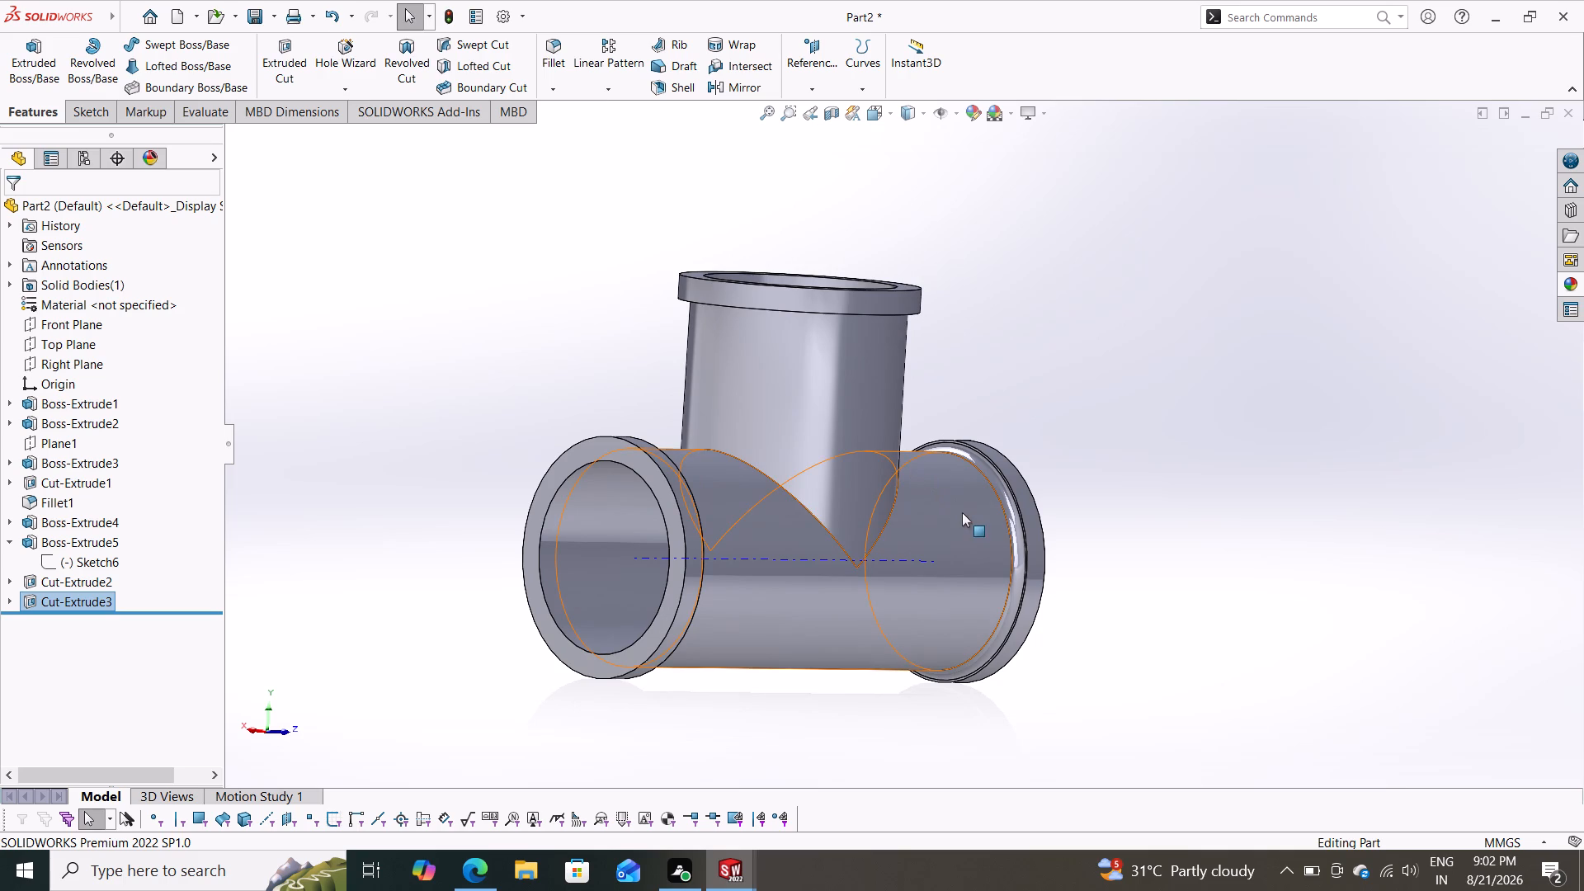
# Display the tee with hidden lines visible and examine the internal edges where the branch meets the main tube.
pyautogui.scroll(-1, 765, 734)
pyautogui.moveTo(765, 734); pyautogui.dragTo(722, 714, button='middle')
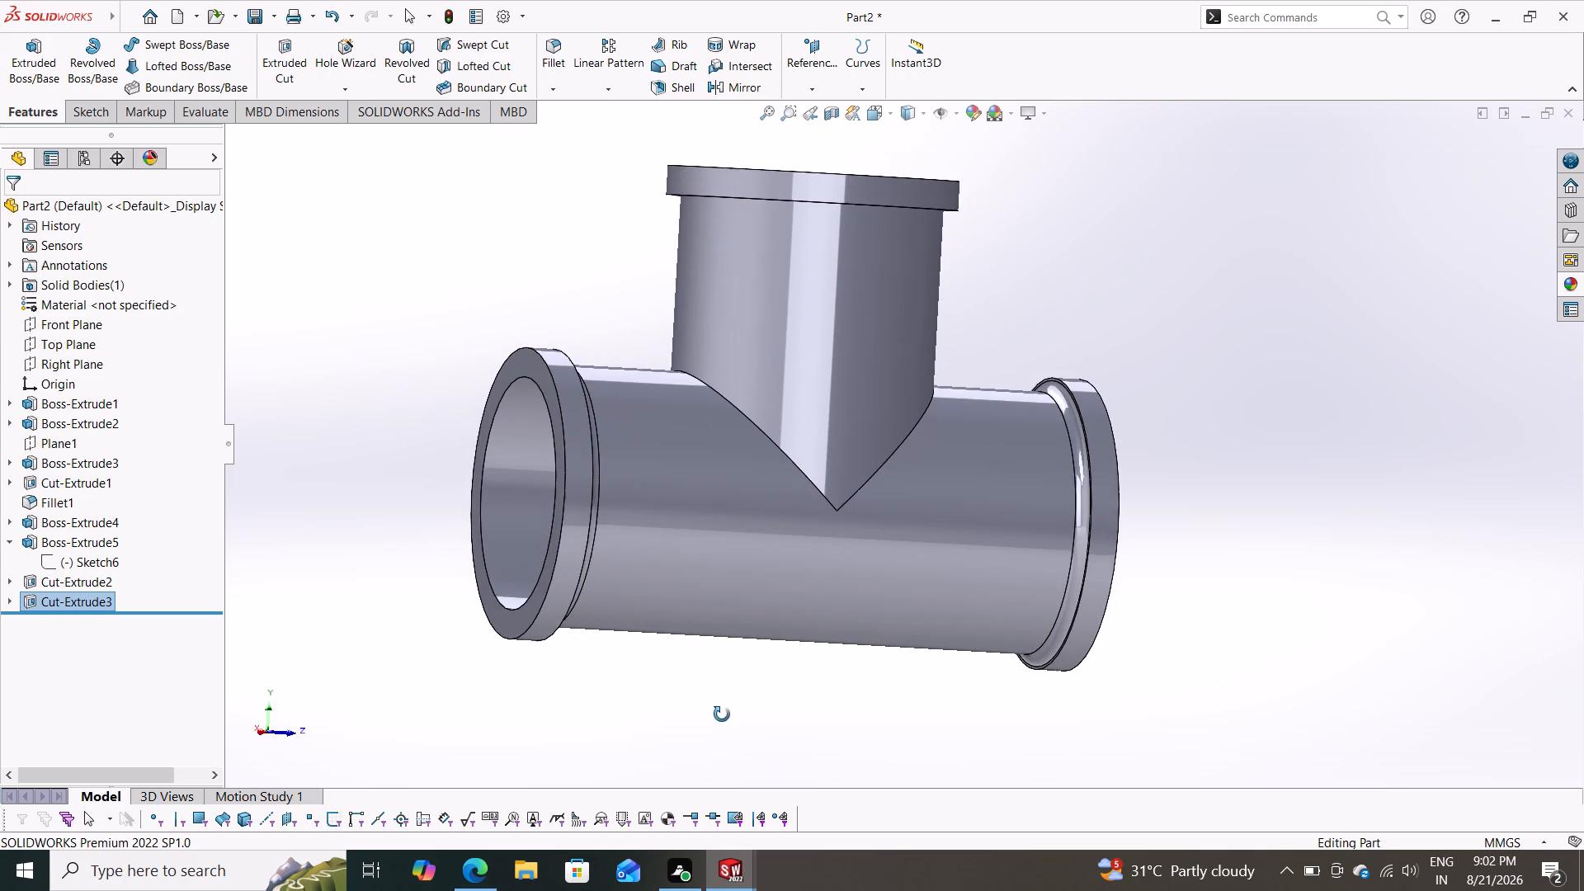
pyautogui.moveTo(722, 714); pyautogui.dragTo(719, 712, button='middle')
pyautogui.moveTo(689, 708); pyautogui.dragTo(642, 706, button='middle')
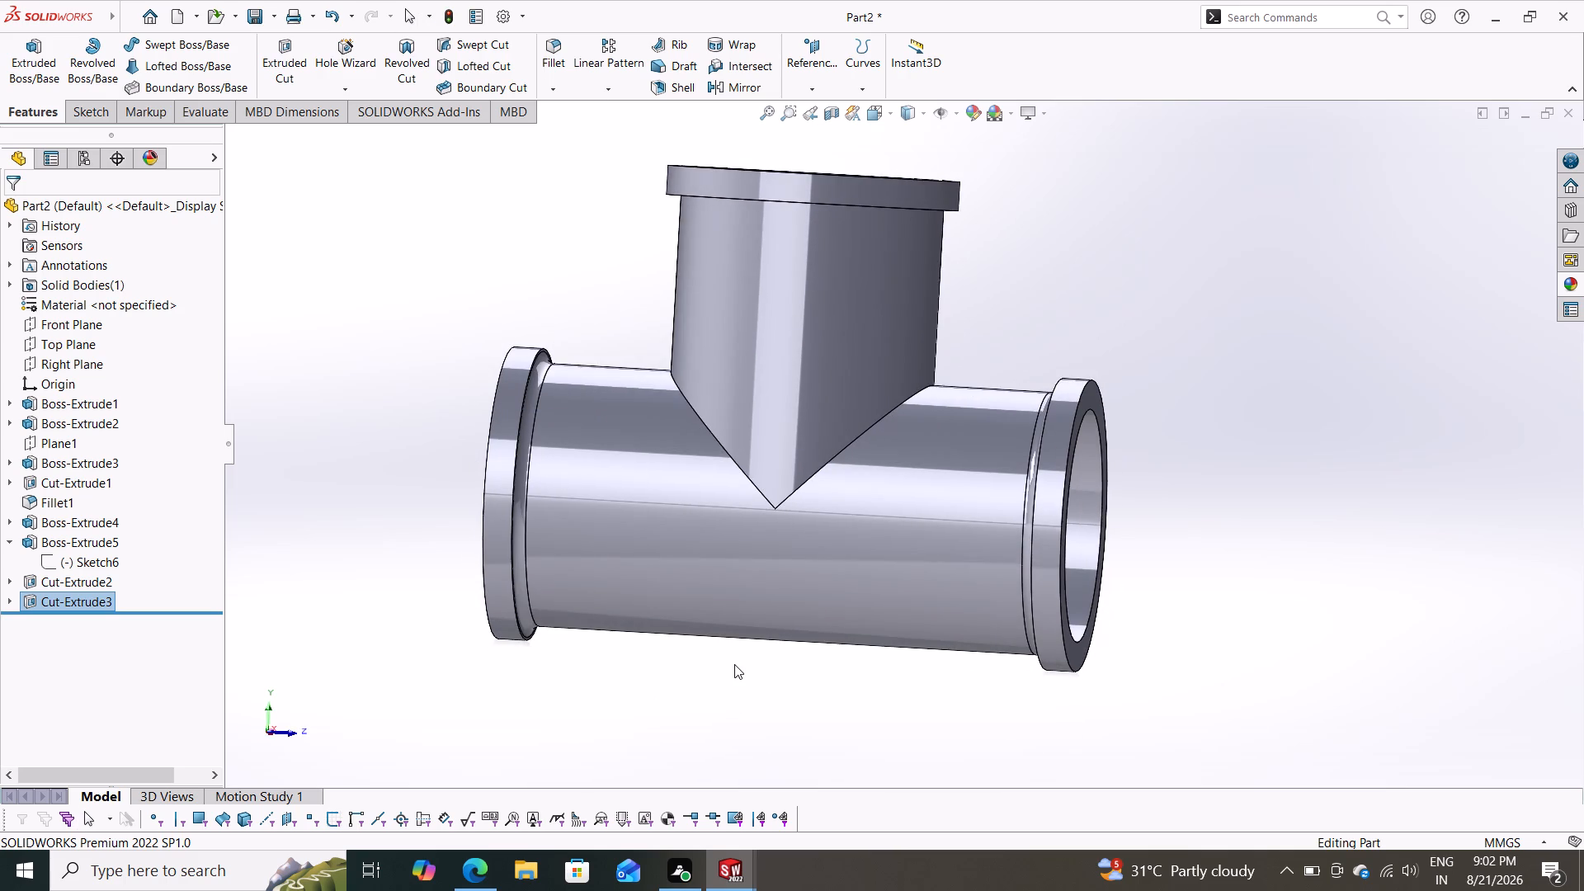
pyautogui.scroll(-2, 734, 664)
pyautogui.scroll(3, 734, 664)
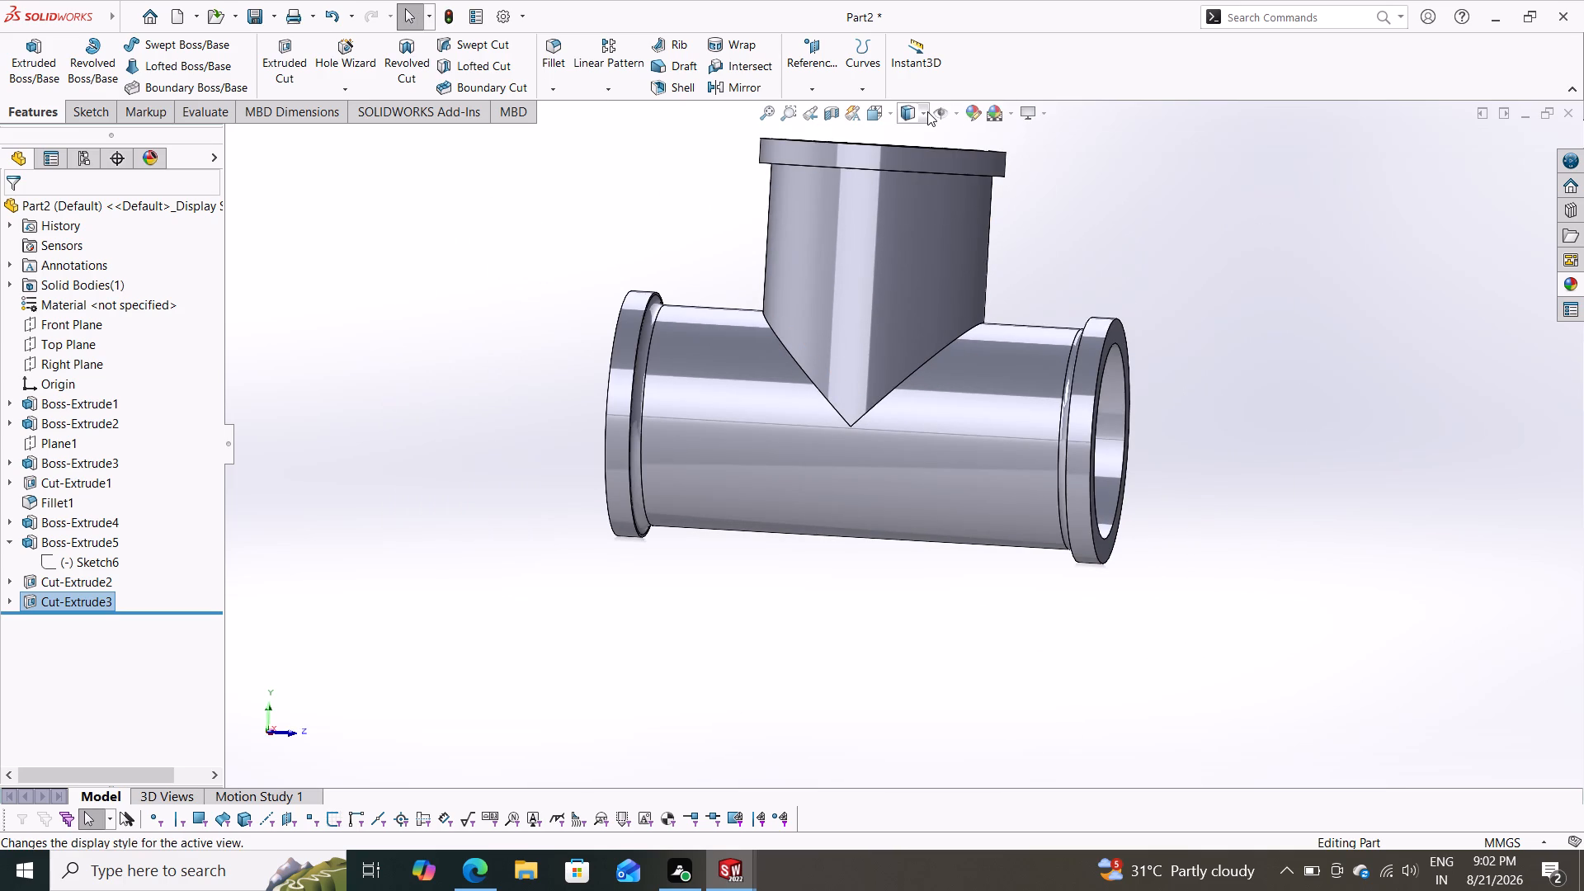
pyautogui.click(927, 111)
pyautogui.click(912, 203)
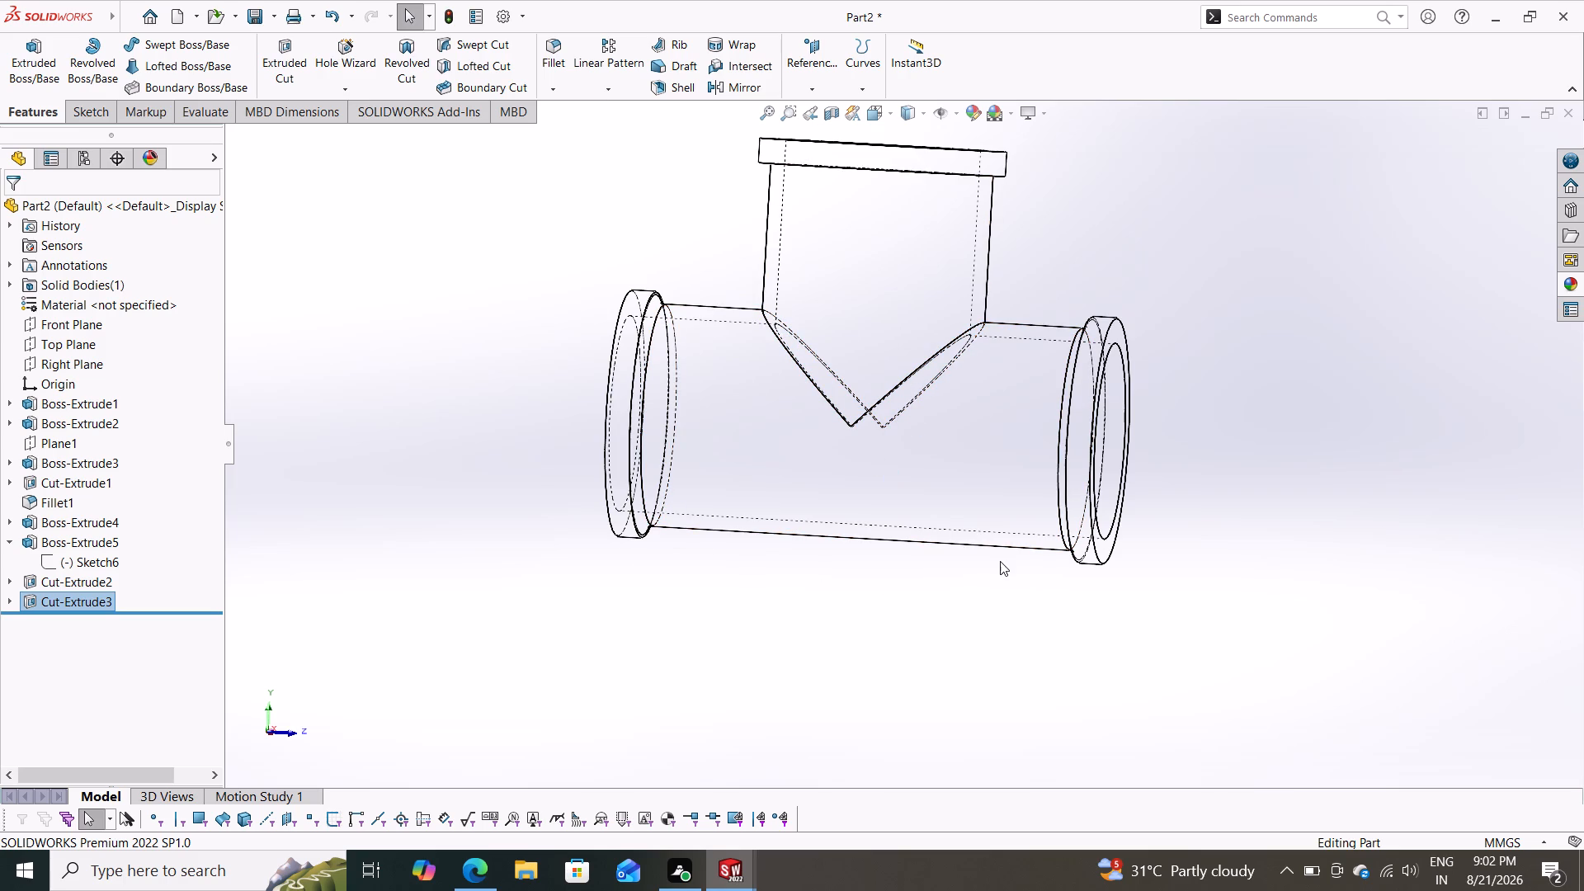
pyautogui.scroll(-2, 818, 606)
pyautogui.scroll(3, 817, 596)
pyautogui.moveTo(860, 556); pyautogui.dragTo(863, 558, button='middle')
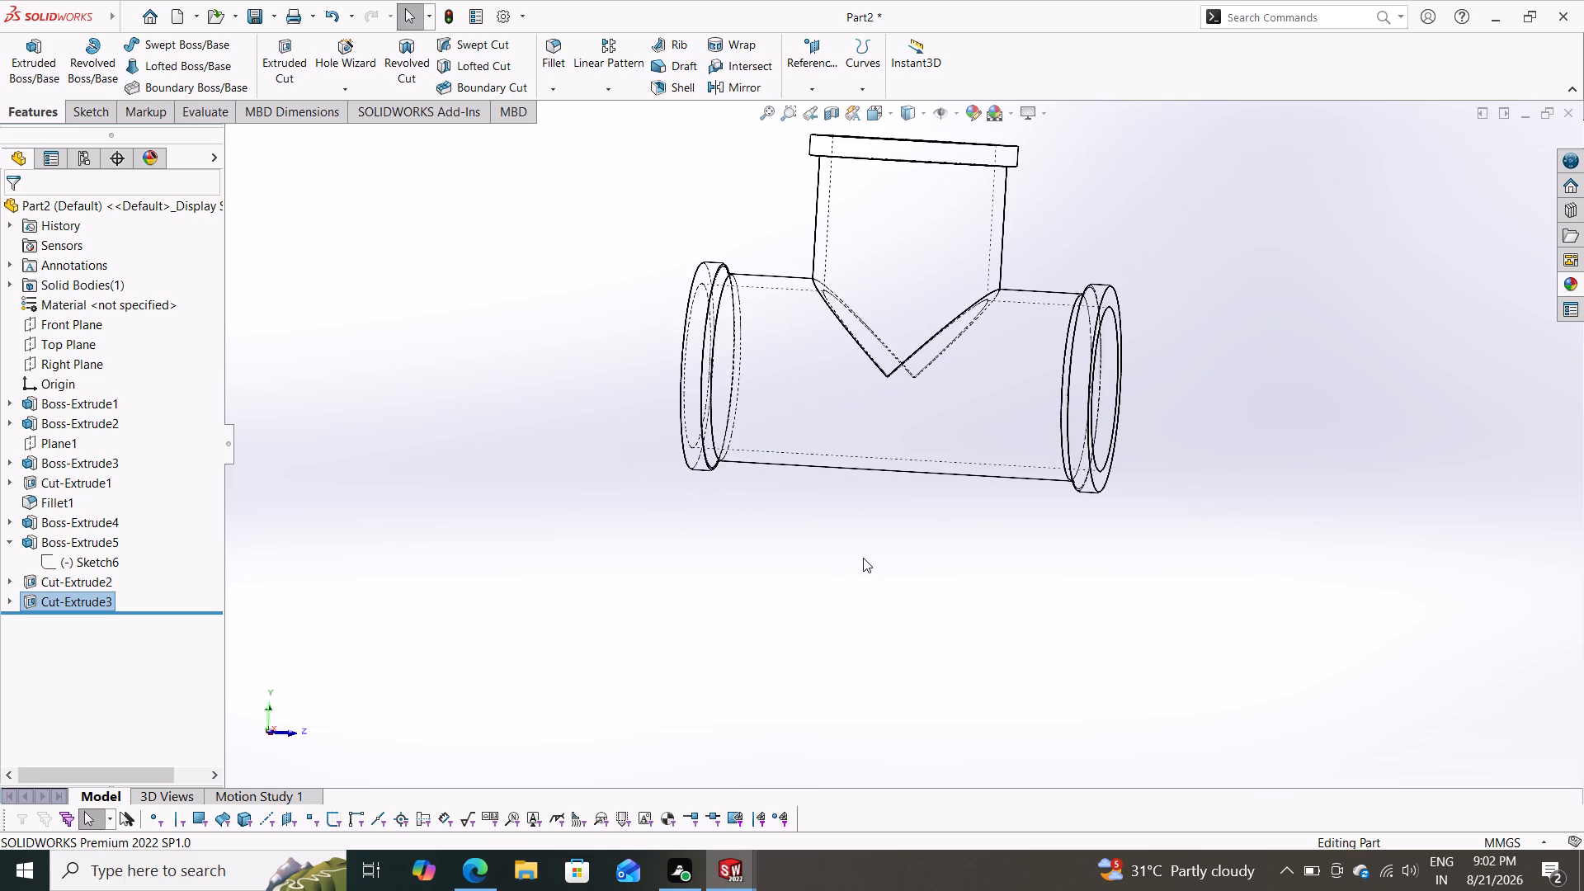
pyautogui.moveTo(863, 558); pyautogui.dragTo(878, 571, button='middle')
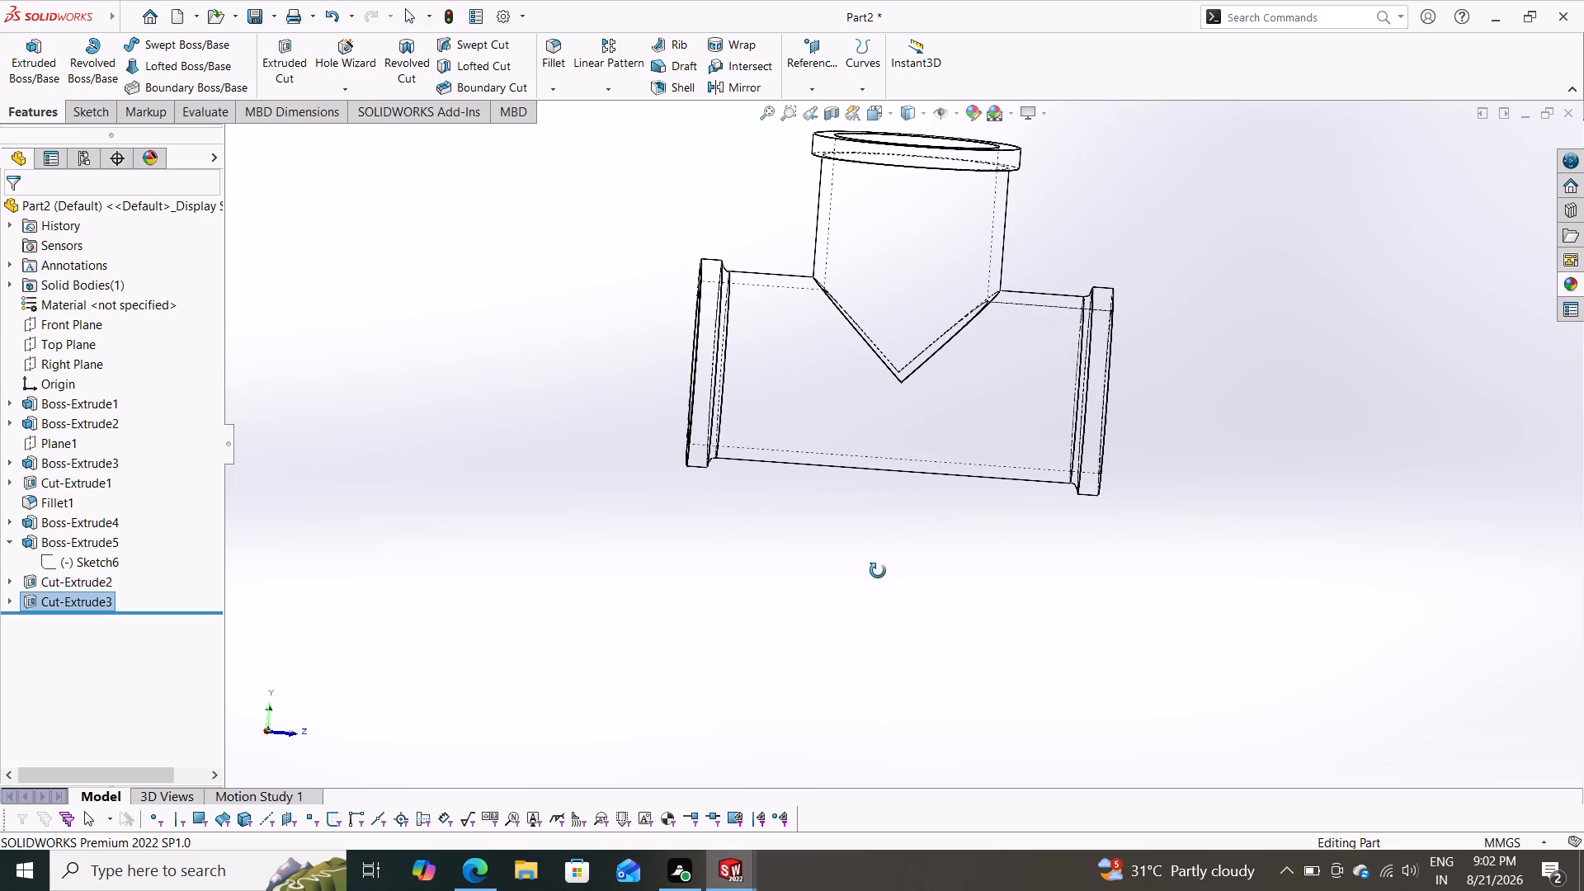
pyautogui.moveTo(878, 571); pyautogui.dragTo(877, 554, button='middle')
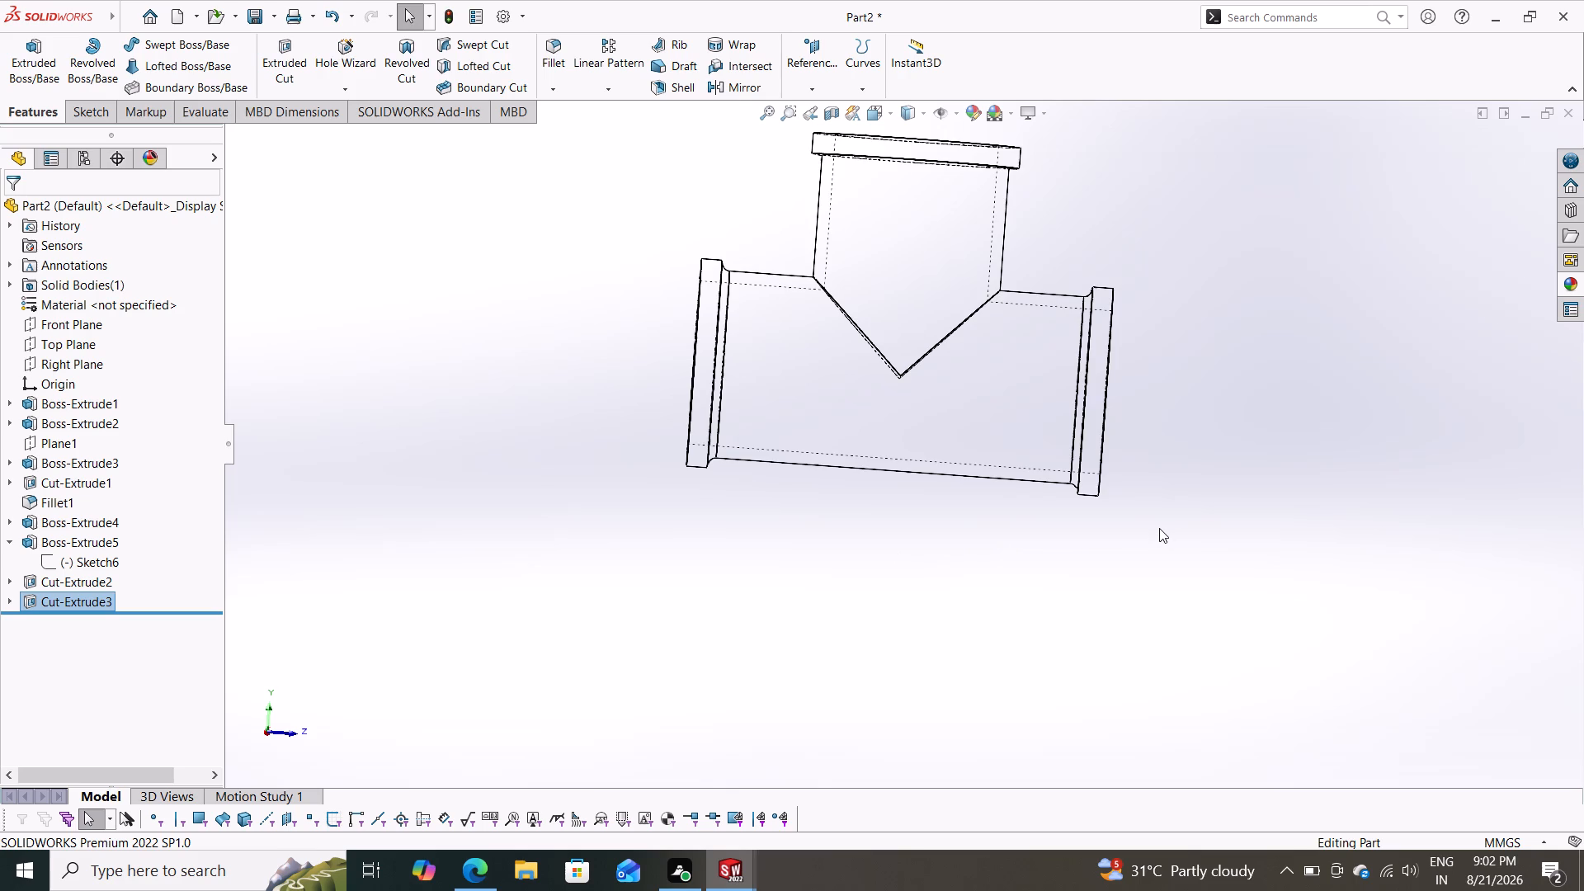
pyautogui.moveTo(1159, 531); pyautogui.dragTo(837, 505, button='middle')
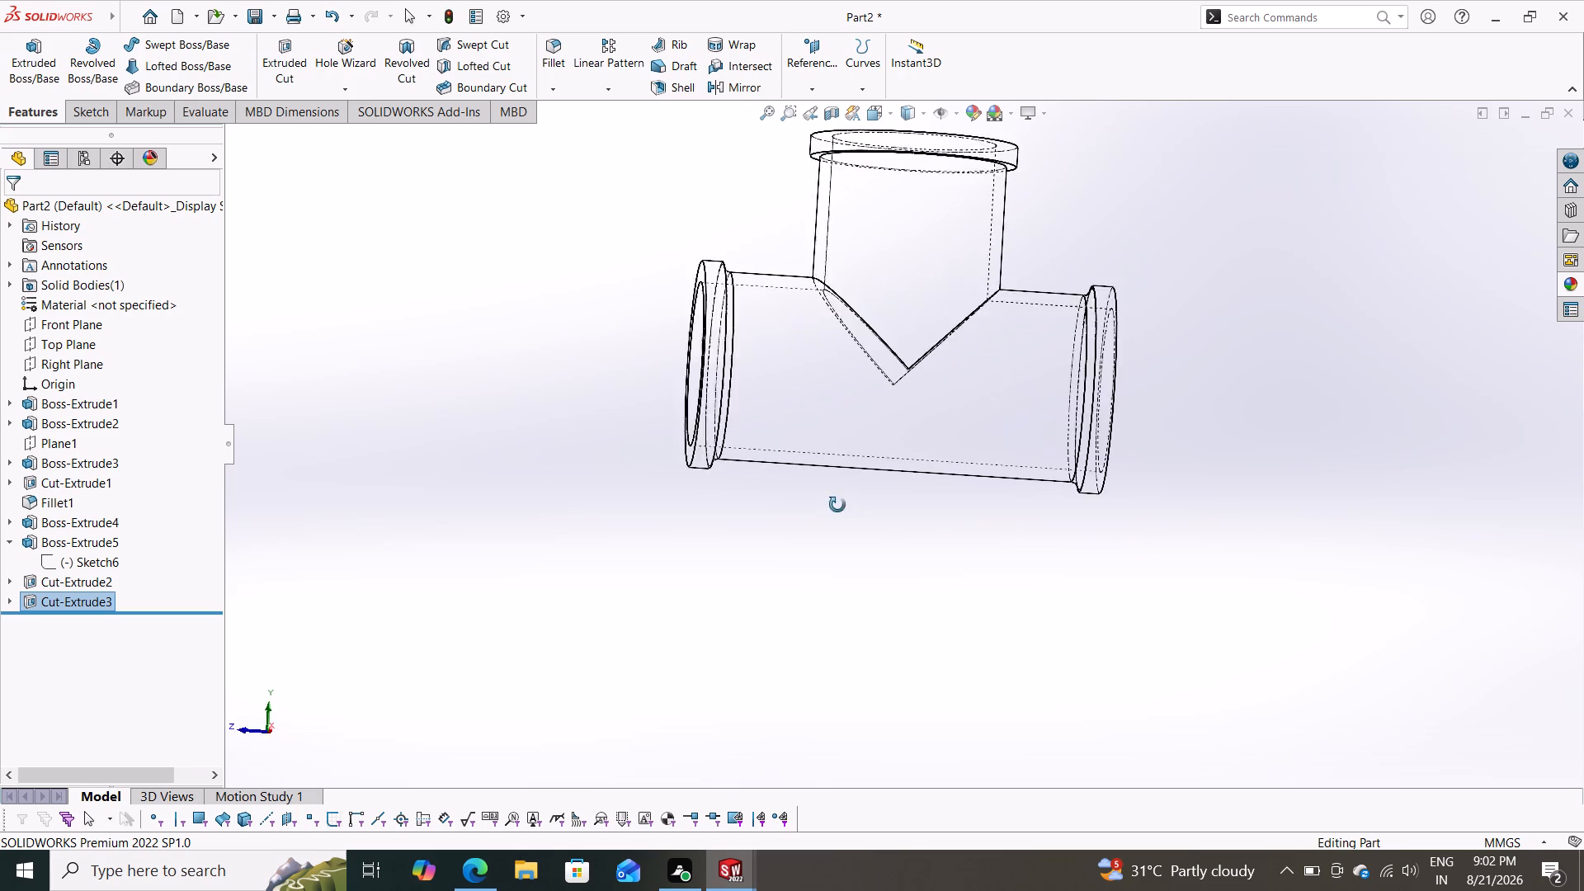
pyautogui.moveTo(837, 505); pyautogui.dragTo(988, 479, button='middle')
# Switch the tee's display style back to Shaded With Edges.
pyautogui.scroll(-1, 837, 505)
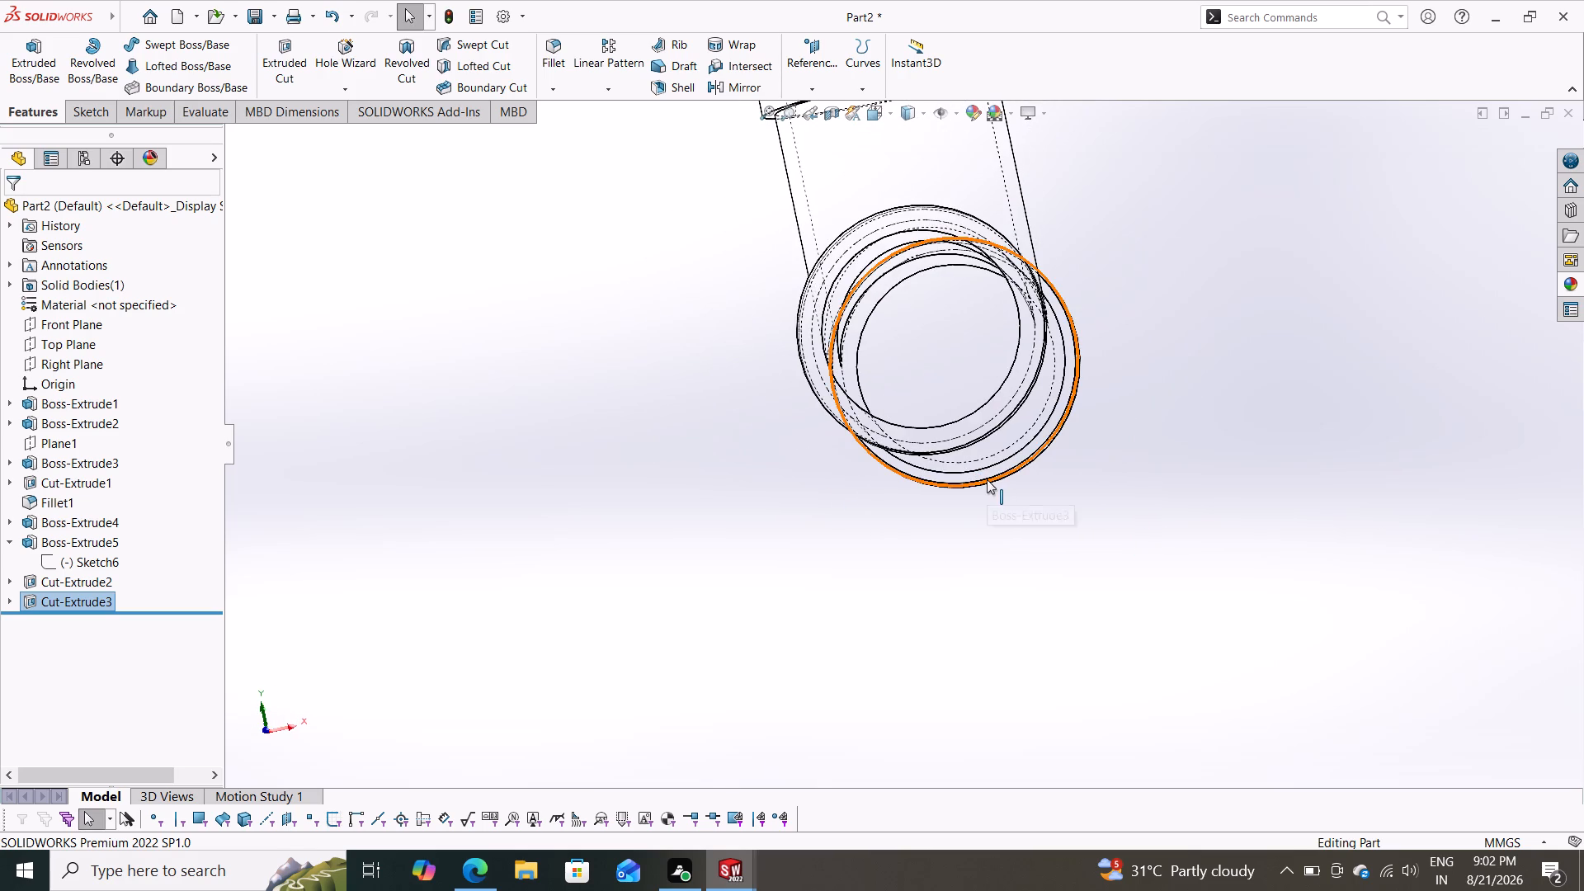
pyautogui.click(923, 115)
pyautogui.click(912, 139)
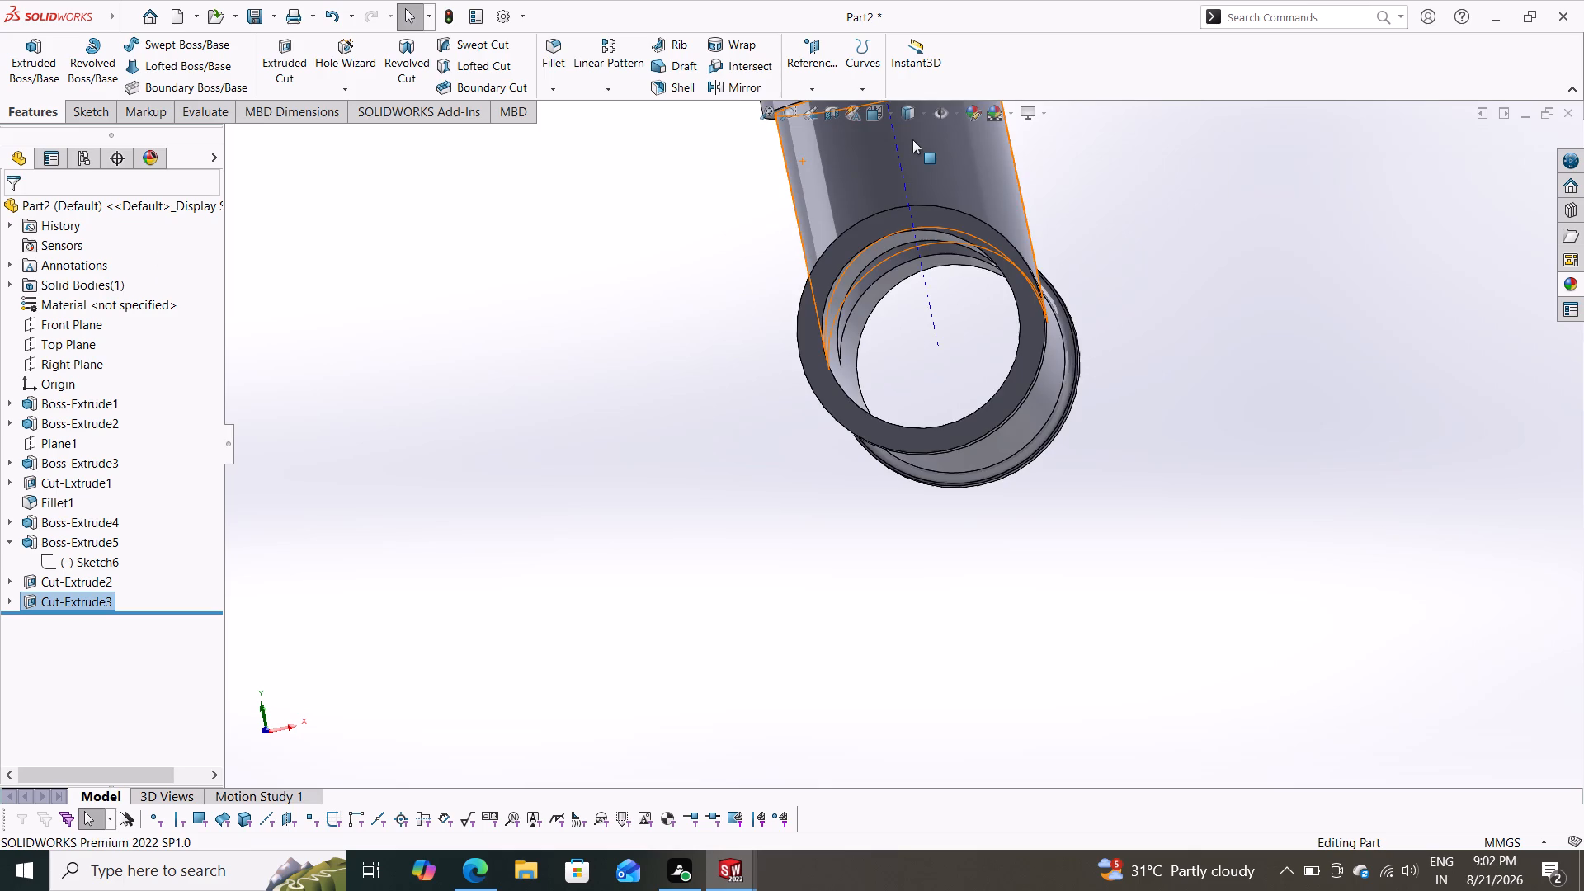
# Examine the shaded tee from several angles, including its flanged ends and the branch opening.
pyautogui.scroll(-2, 734, 441)
pyautogui.scroll(2, 758, 436)
pyautogui.scroll(2, 775, 358)
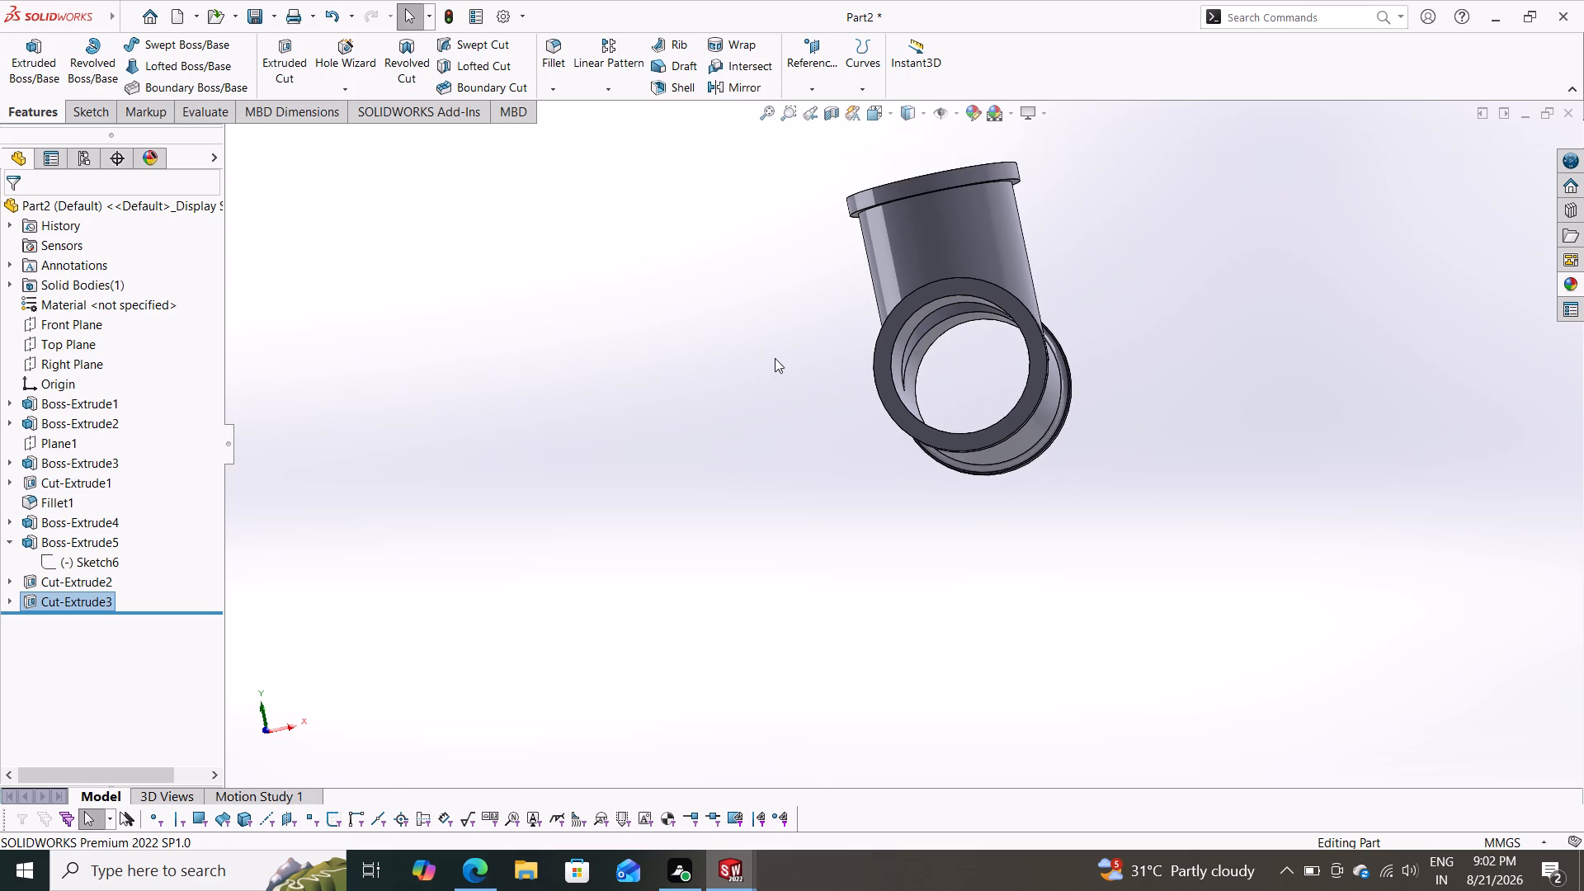
pyautogui.moveTo(775, 358); pyautogui.dragTo(804, 681, button='middle')
pyautogui.scroll(-1, 801, 577)
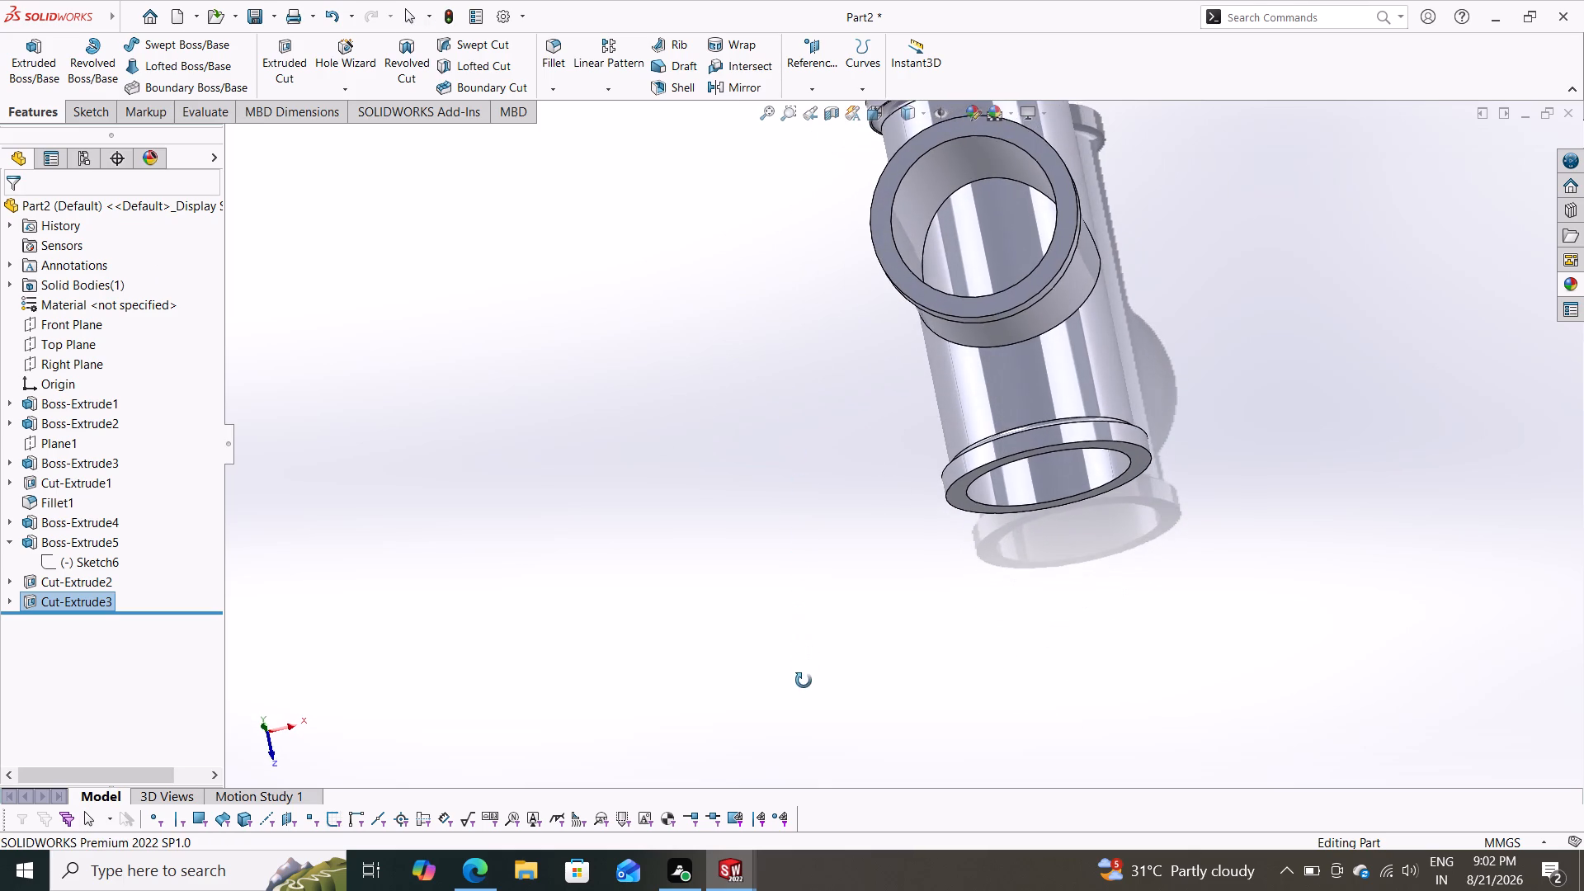
pyautogui.moveTo(804, 681); pyautogui.dragTo(804, 681, button='middle')
pyautogui.moveTo(696, 614); pyautogui.dragTo(755, 554, button='middle')
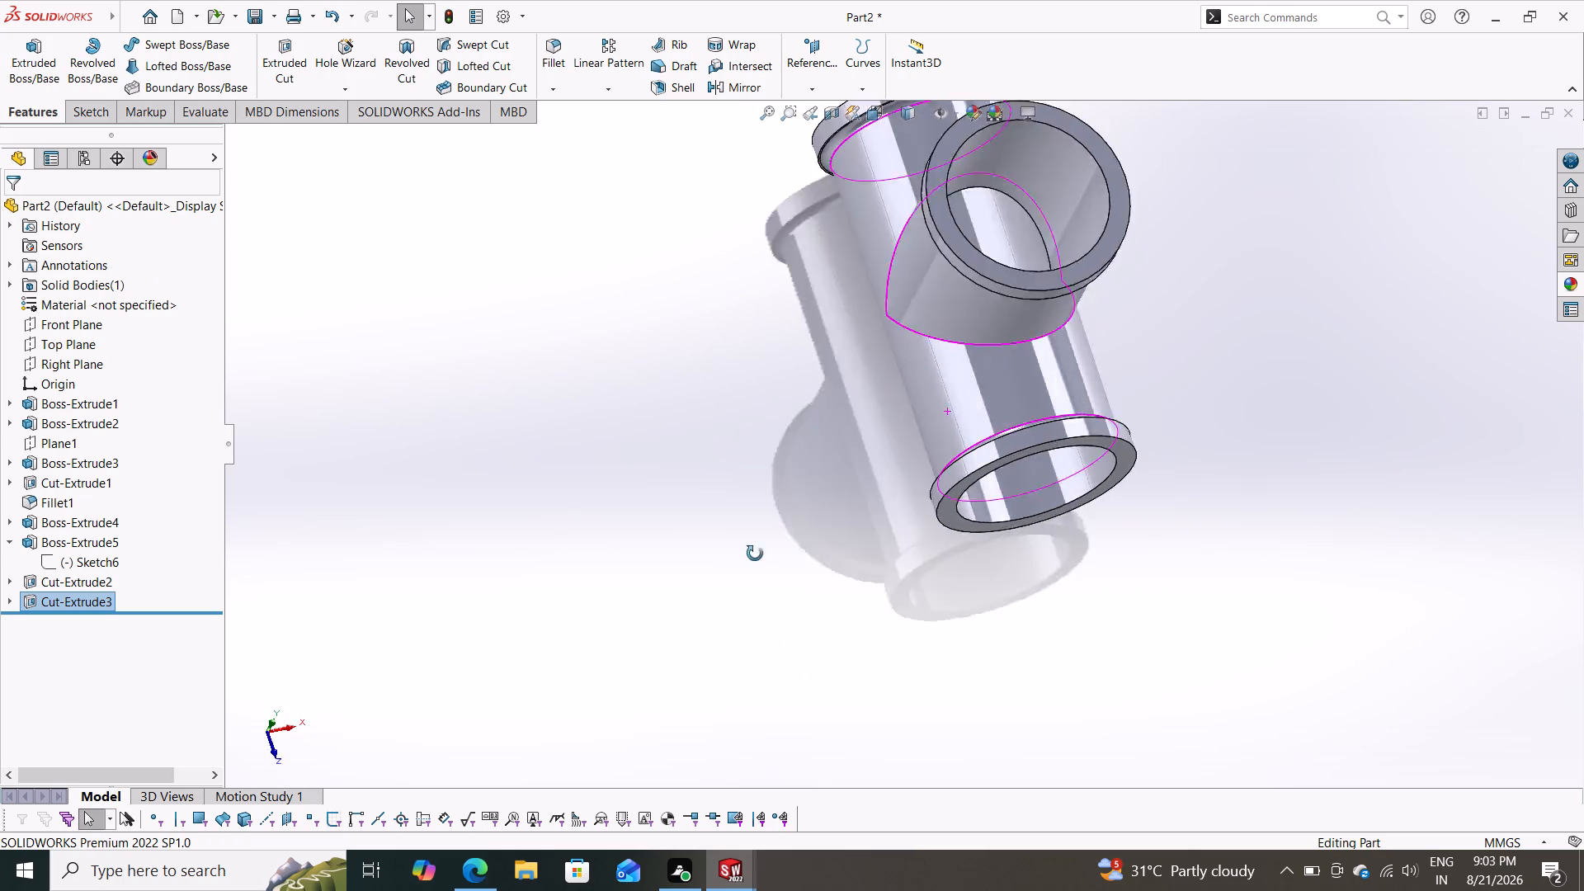
pyautogui.moveTo(755, 554); pyautogui.dragTo(778, 434, button='middle')
pyautogui.scroll(-1, 747, 242)
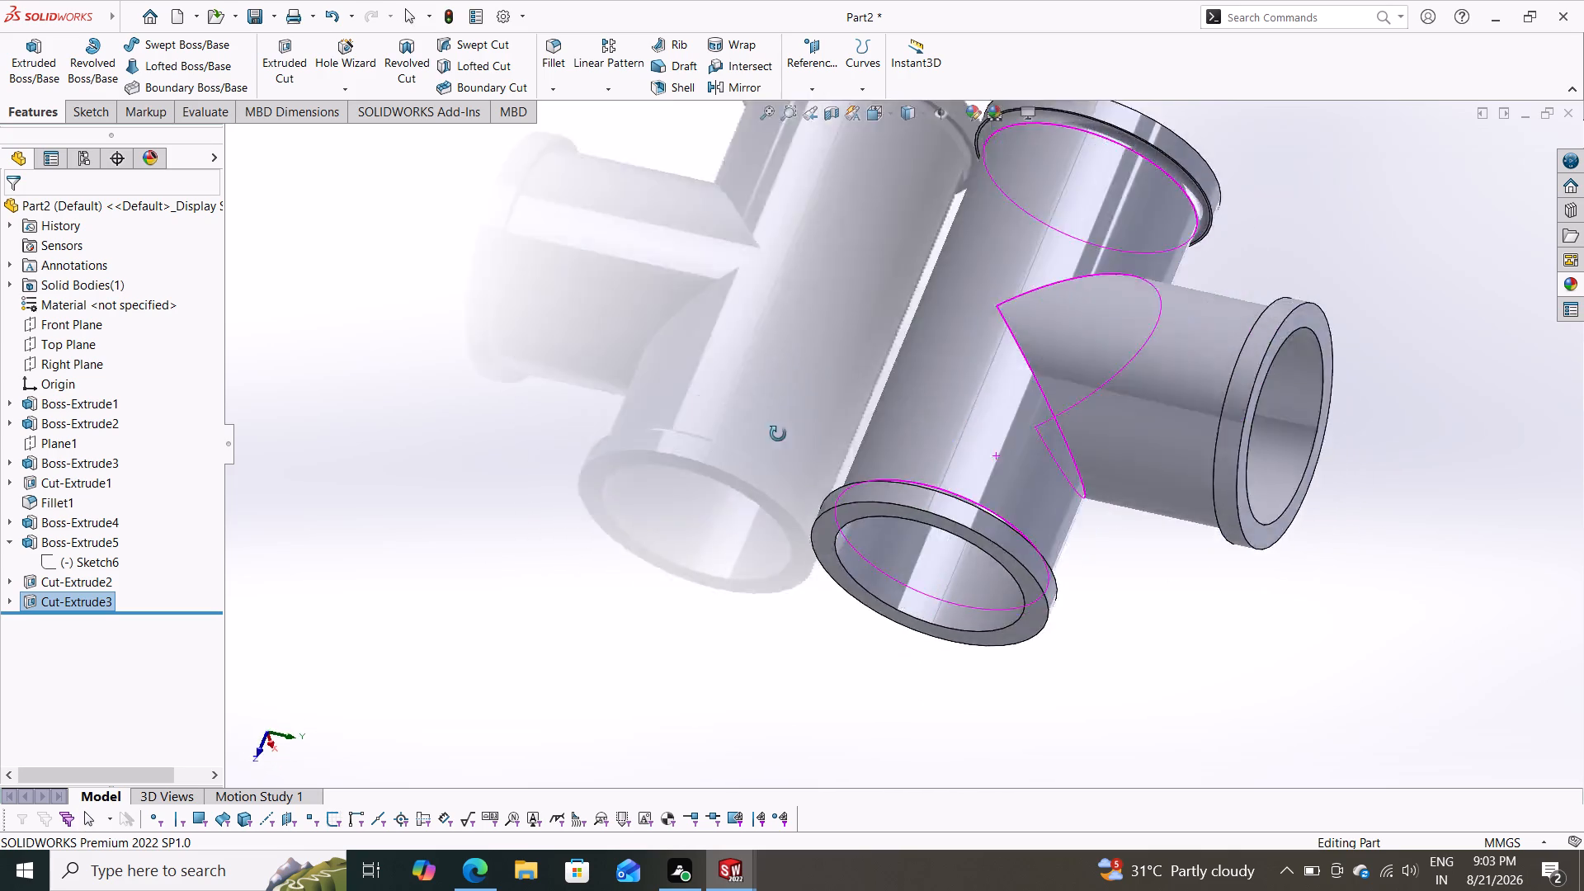
pyautogui.moveTo(778, 434); pyautogui.dragTo(877, 587, button='middle')
pyautogui.scroll(-3, 859, 616)
pyautogui.scroll(2, 859, 599)
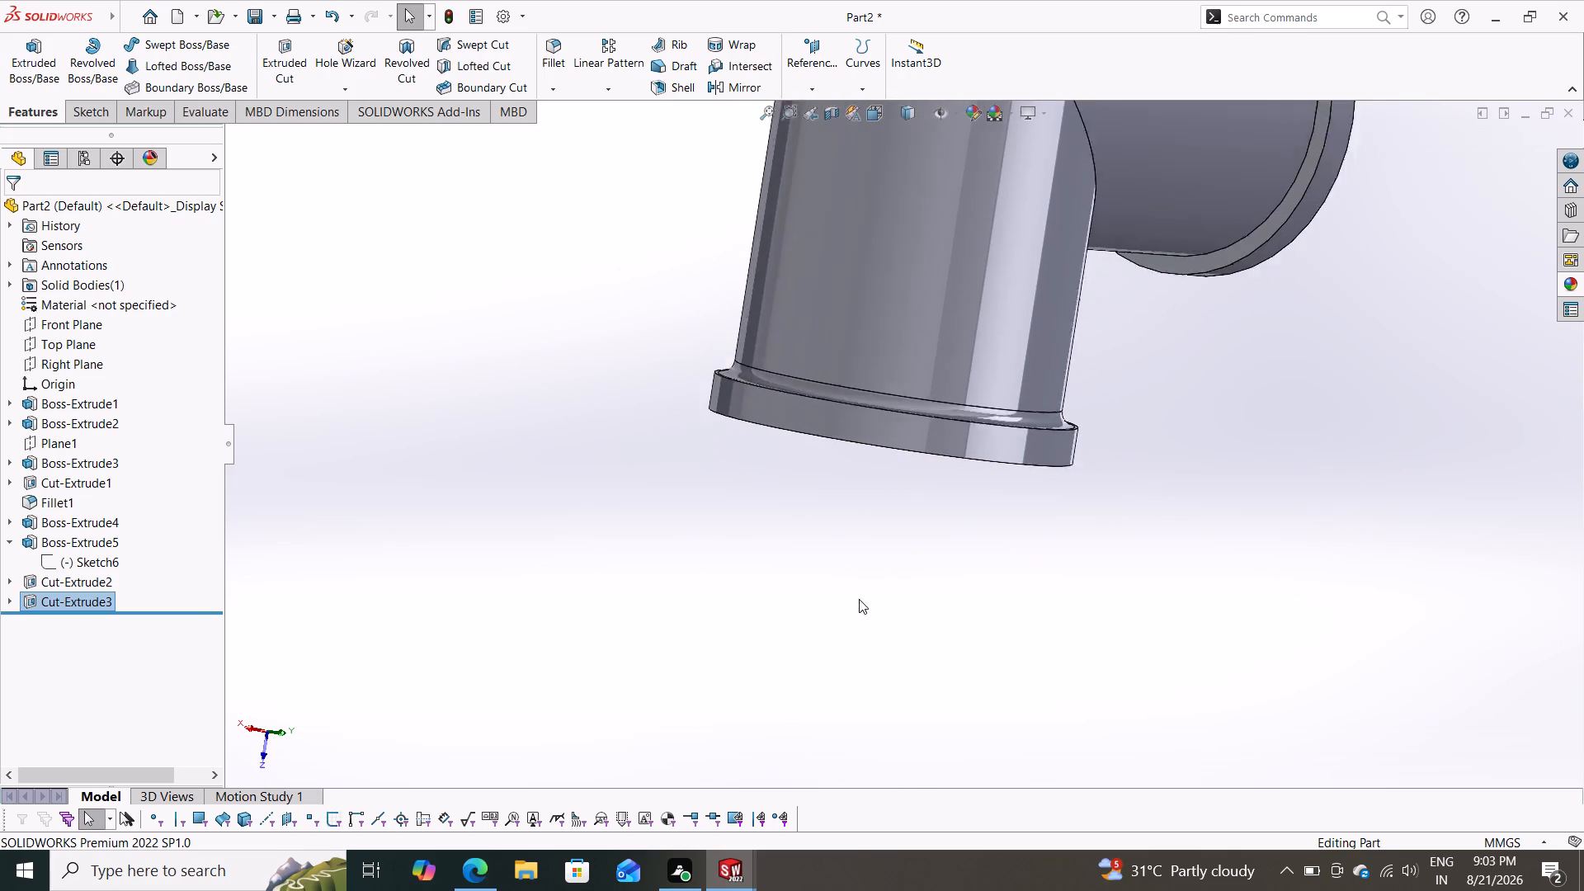
pyautogui.scroll(4, 859, 599)
pyautogui.moveTo(800, 269); pyautogui.dragTo(602, 147, button='middle')
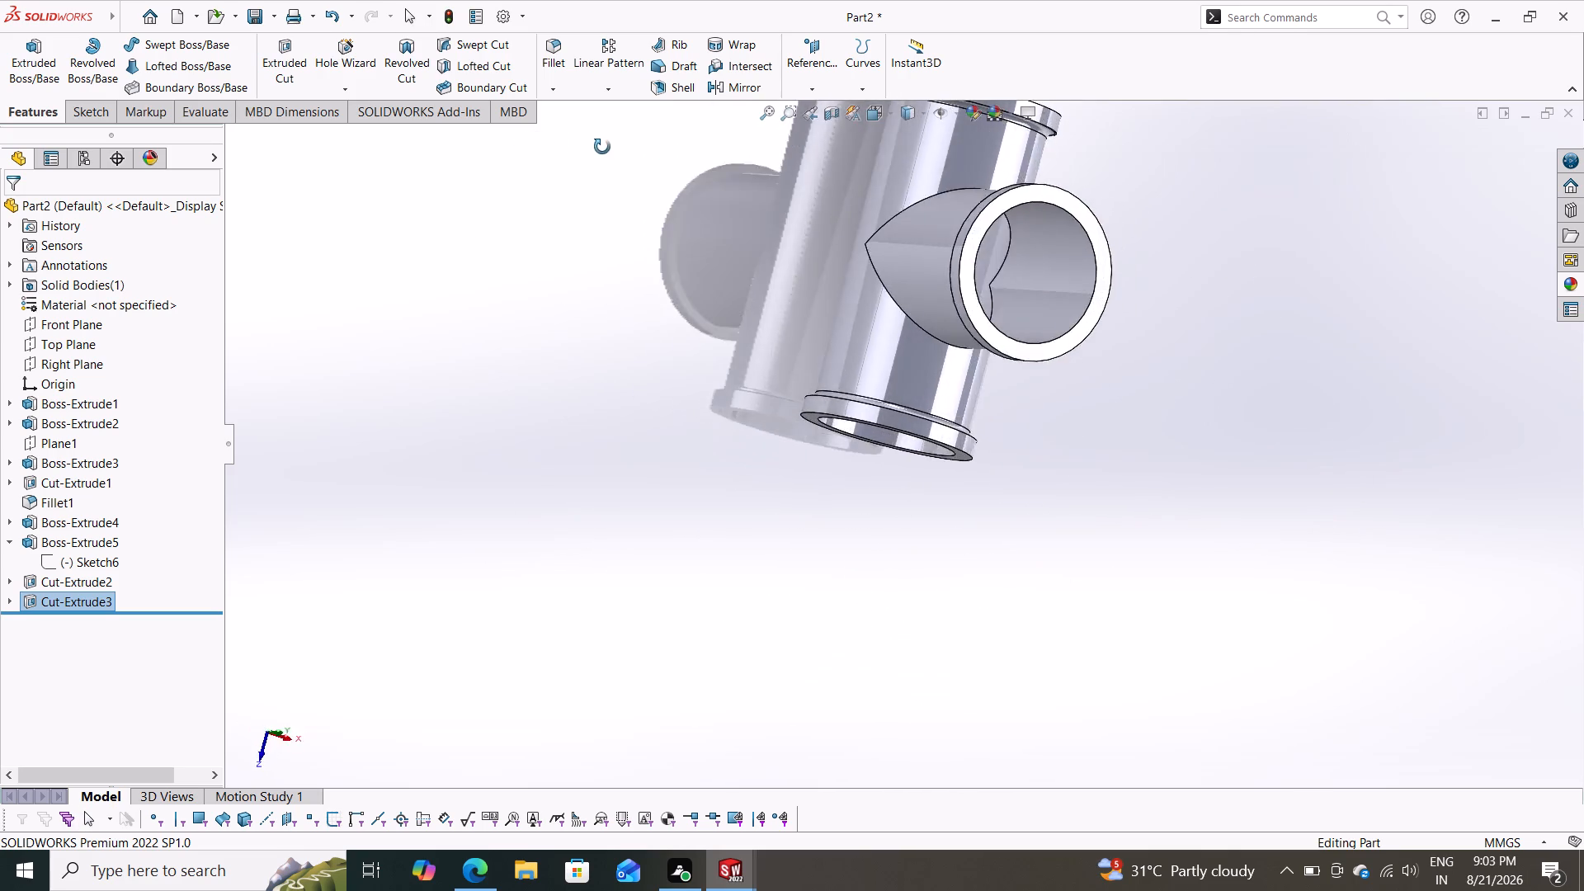
pyautogui.moveTo(602, 147); pyautogui.dragTo(535, 111, button='middle')
pyautogui.moveTo(952, 555); pyautogui.dragTo(850, 398, button='middle')
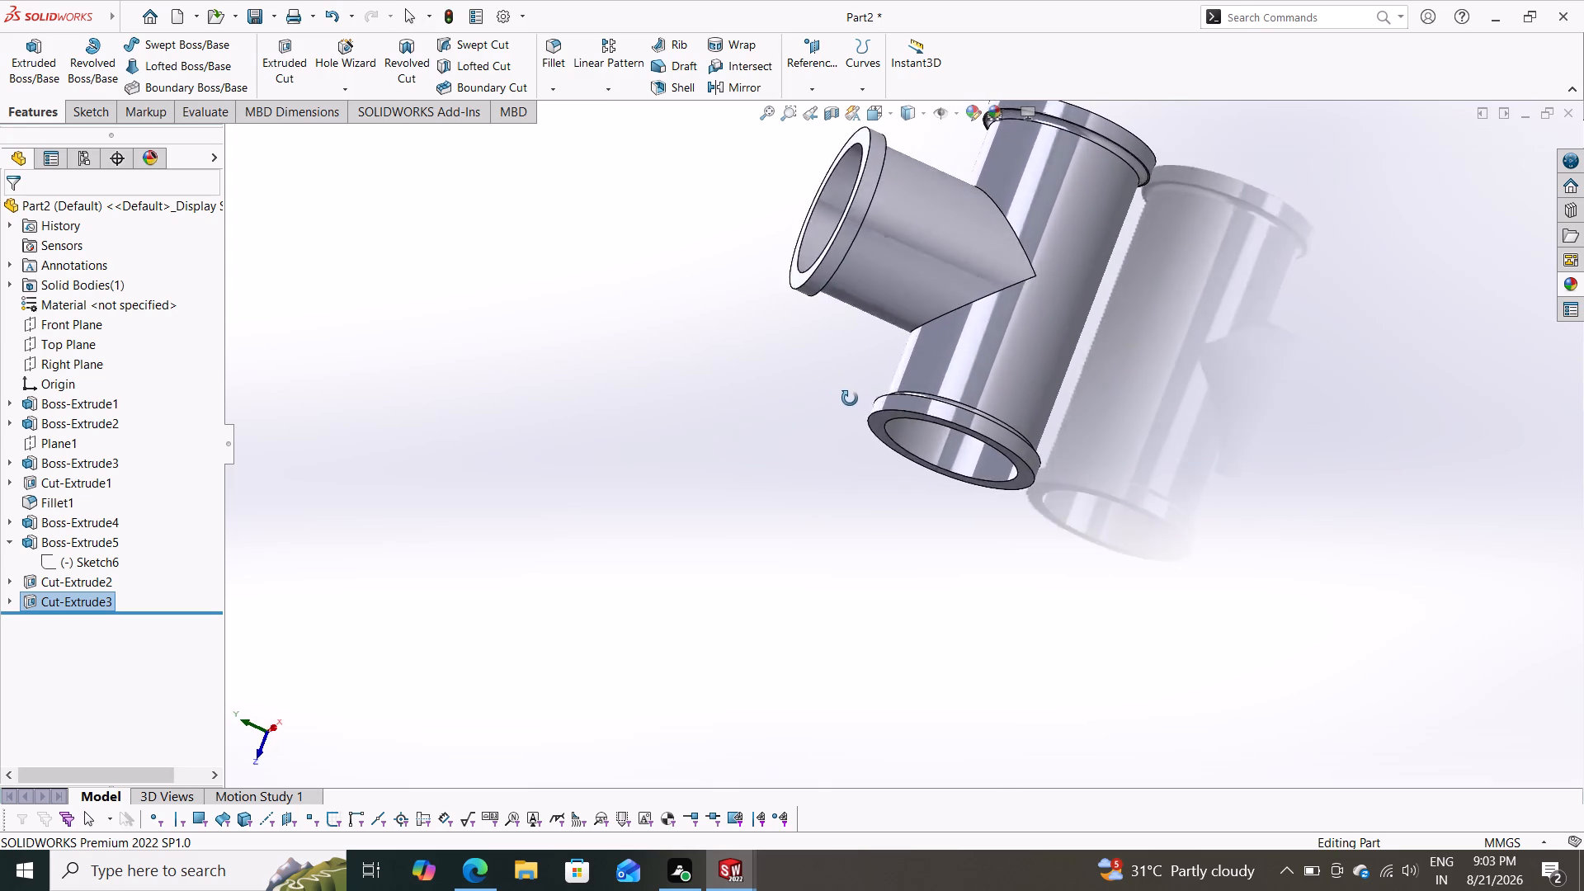
pyautogui.moveTo(850, 398); pyautogui.dragTo(1024, 431, button='middle')
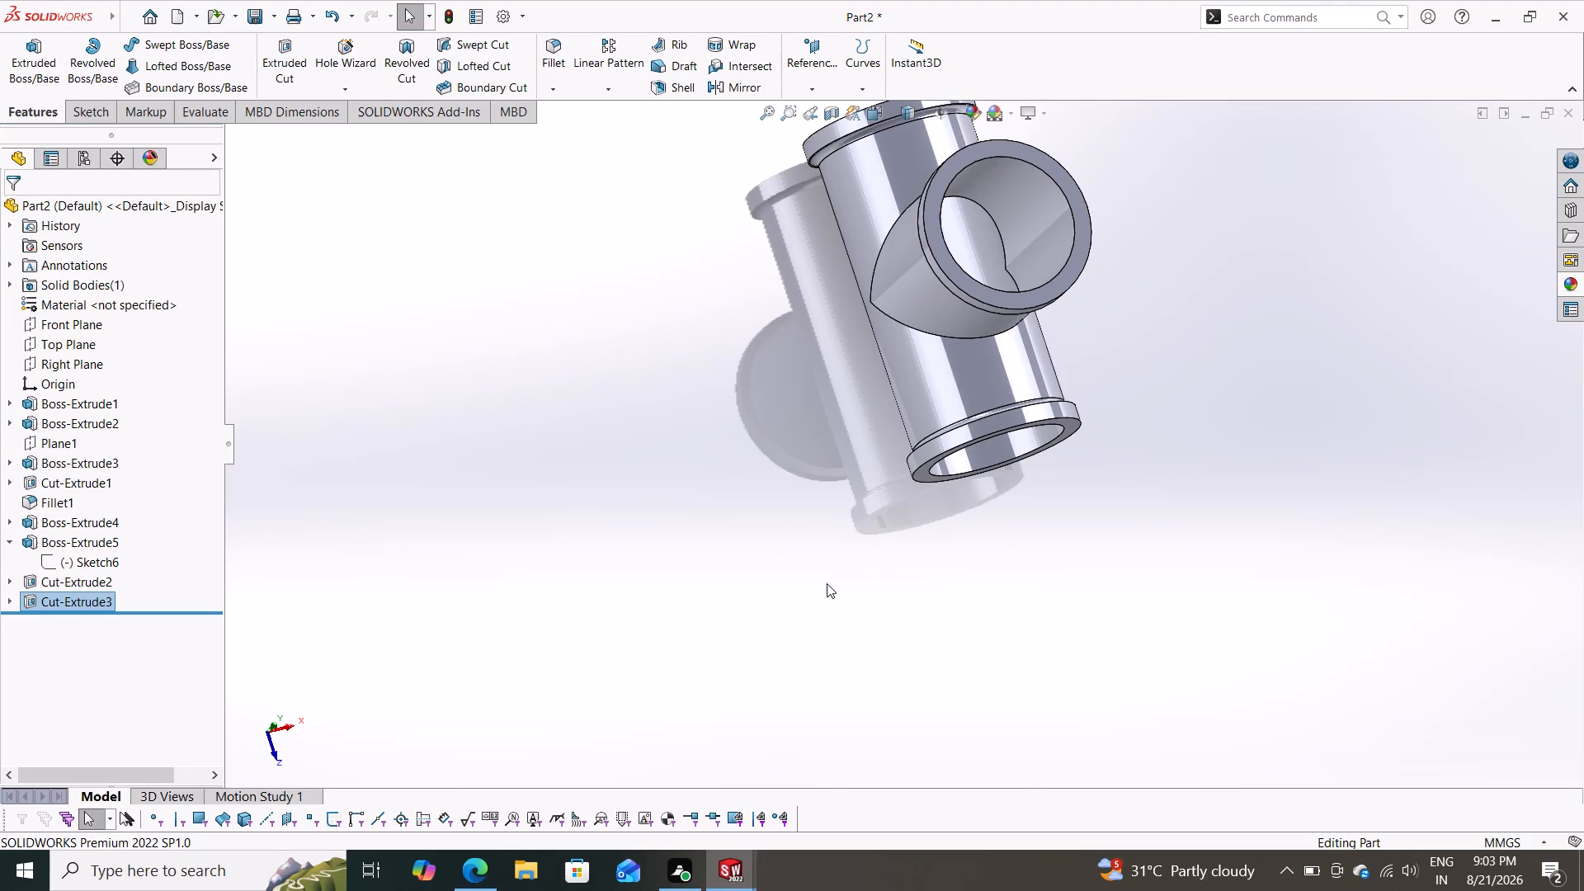
pyautogui.scroll(-3, 829, 569)
pyautogui.scroll(3, 829, 569)
pyautogui.scroll(-3, 900, 556)
pyautogui.scroll(4, 900, 556)
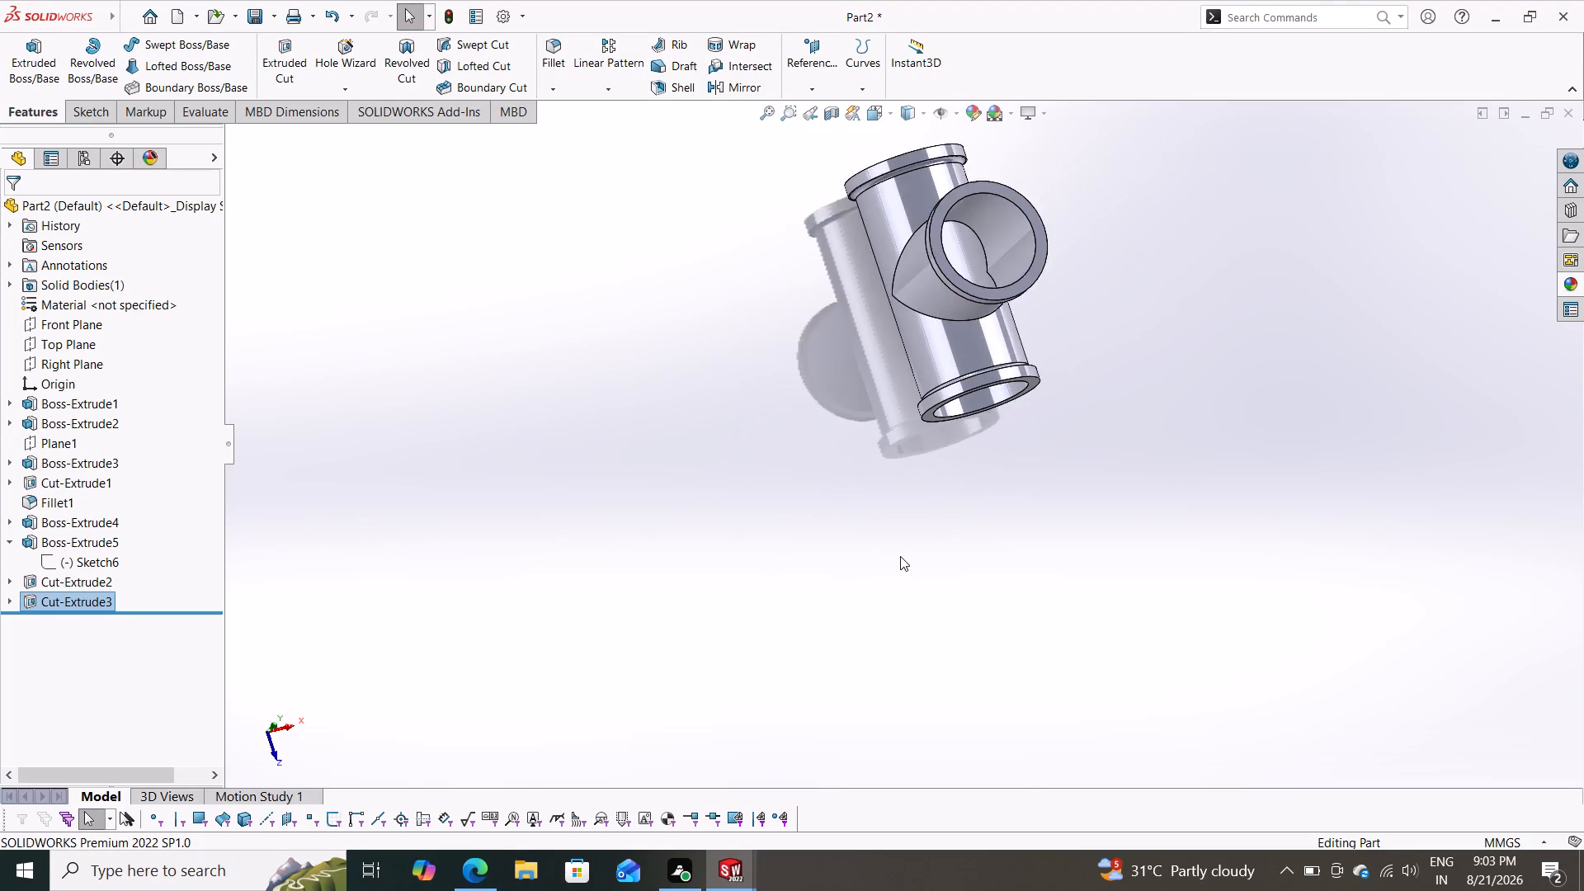
pyautogui.scroll(3, 900, 556)
pyautogui.moveTo(877, 517); pyautogui.dragTo(952, 331, button='middle')
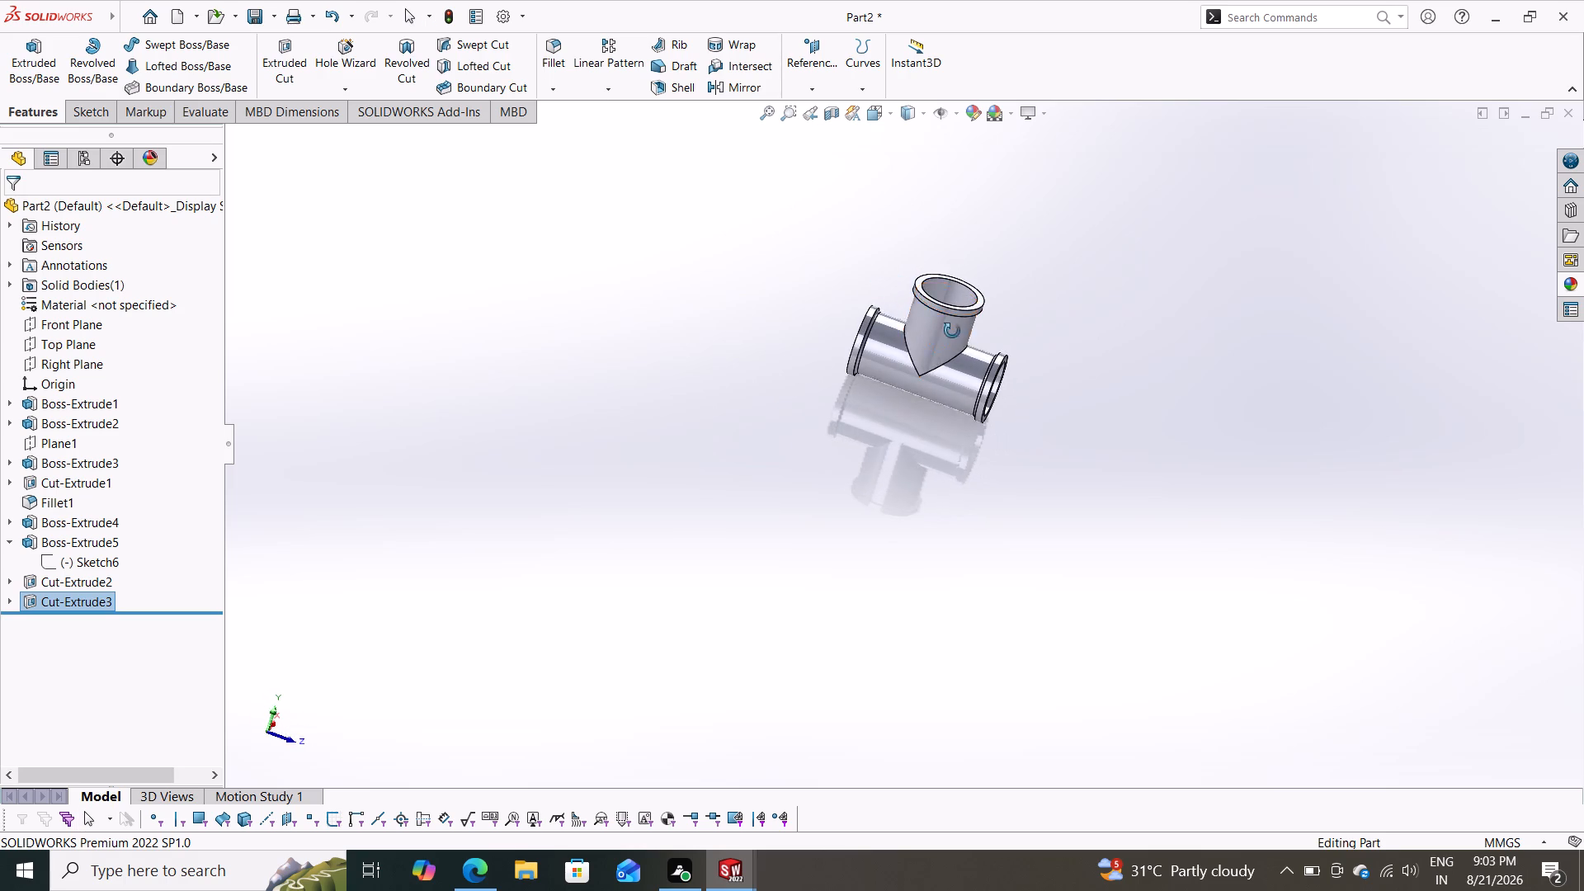
pyautogui.moveTo(952, 331); pyautogui.dragTo(949, 323, button='middle')
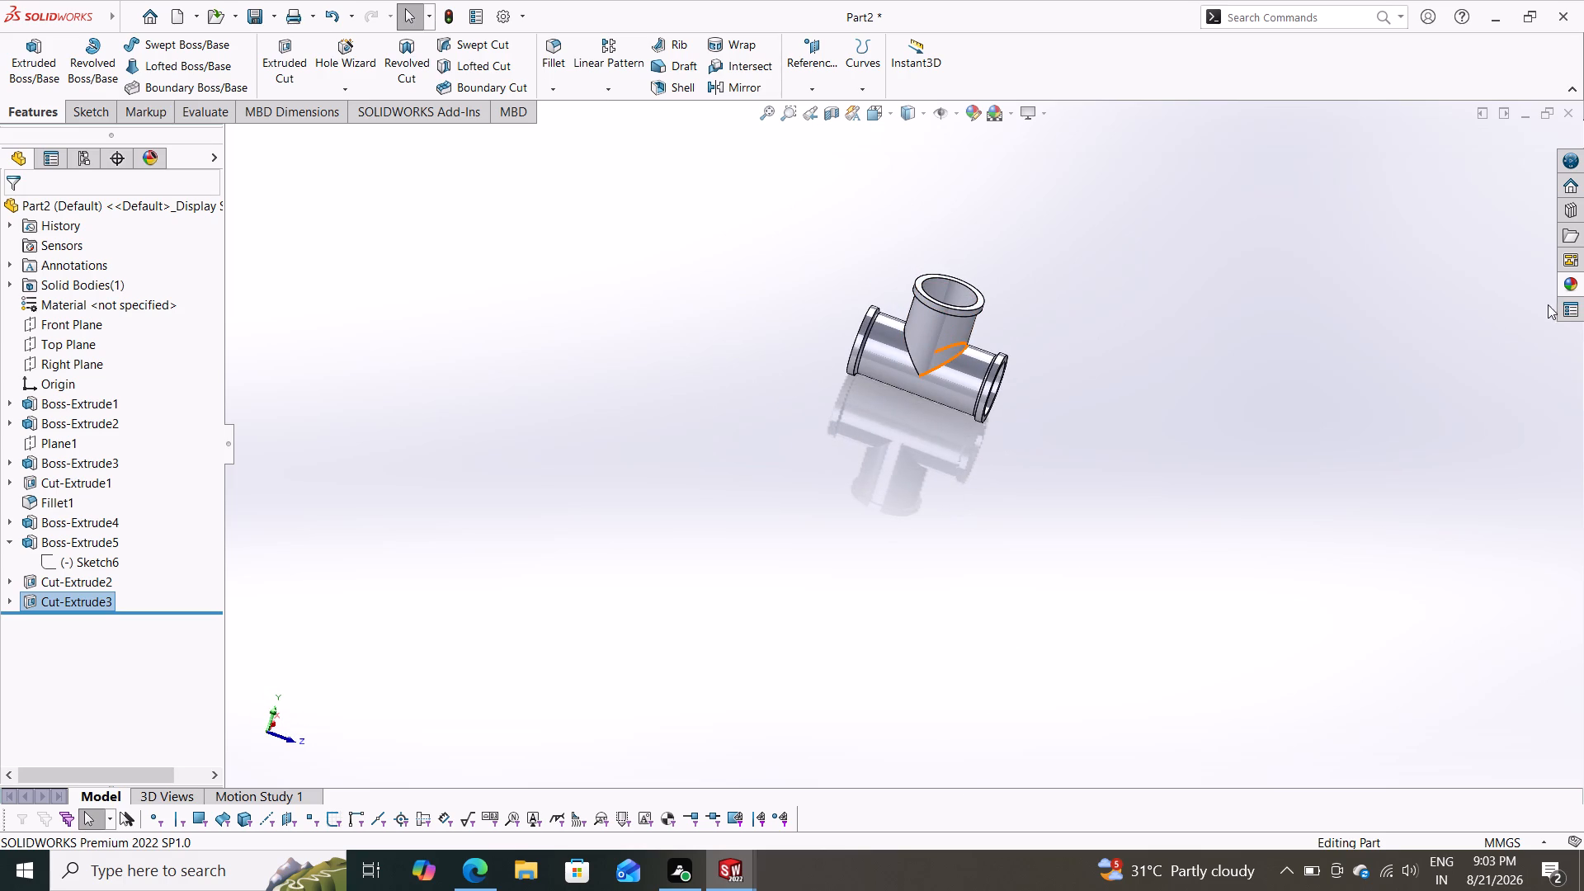
# Apply the white painted car appearance to the whole part.
pyautogui.click(1570, 278)
pyautogui.scroll(-1, 1355, 620)
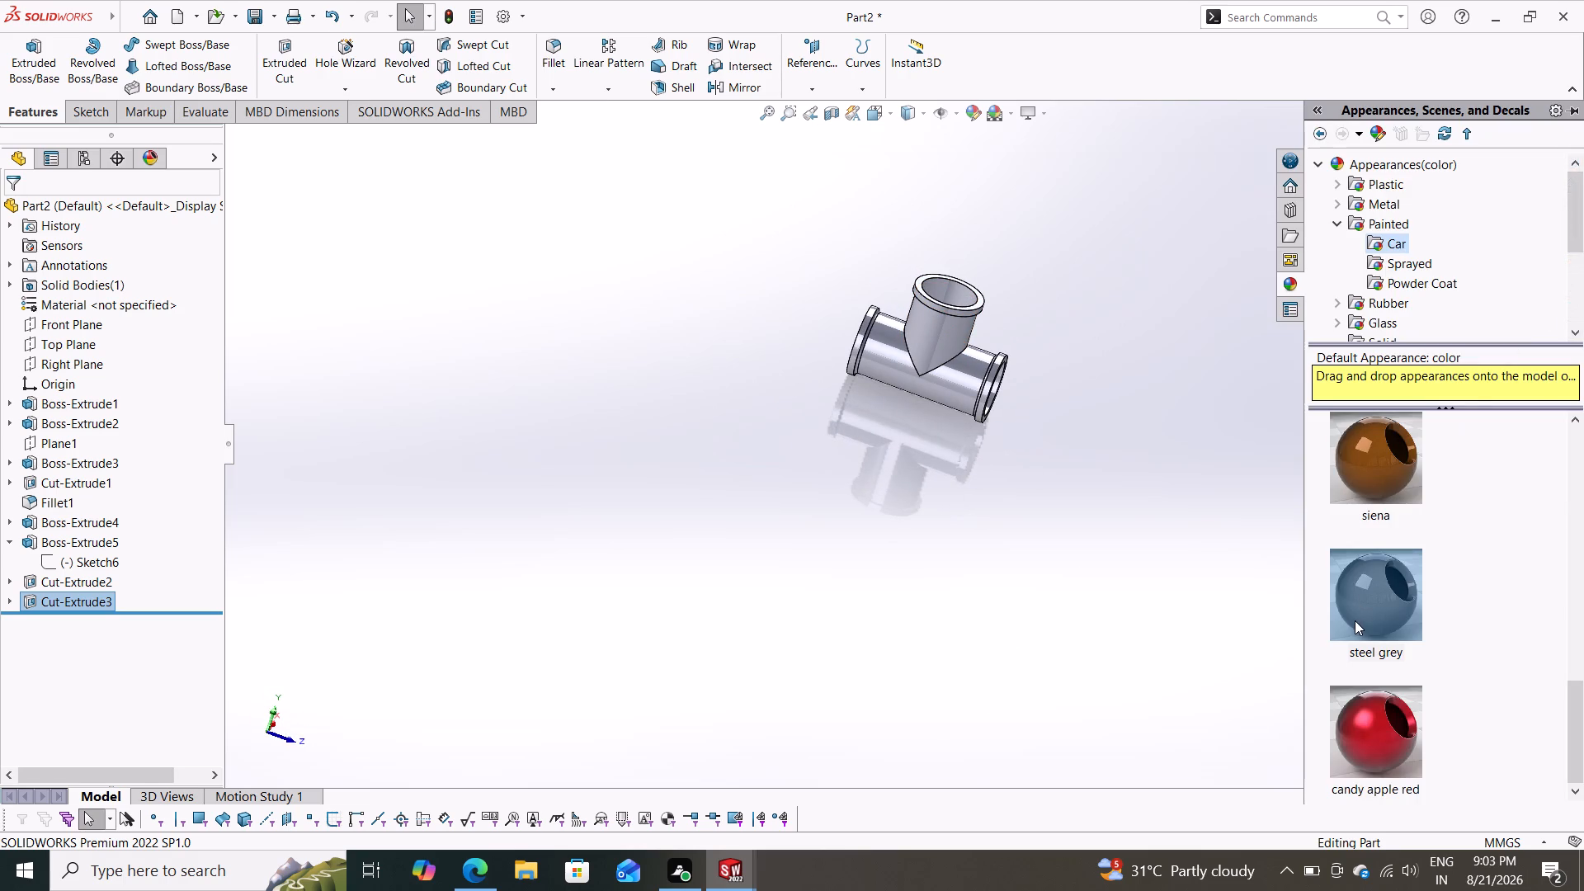
pyautogui.scroll(-1, 1355, 620)
pyautogui.scroll(4, 1411, 673)
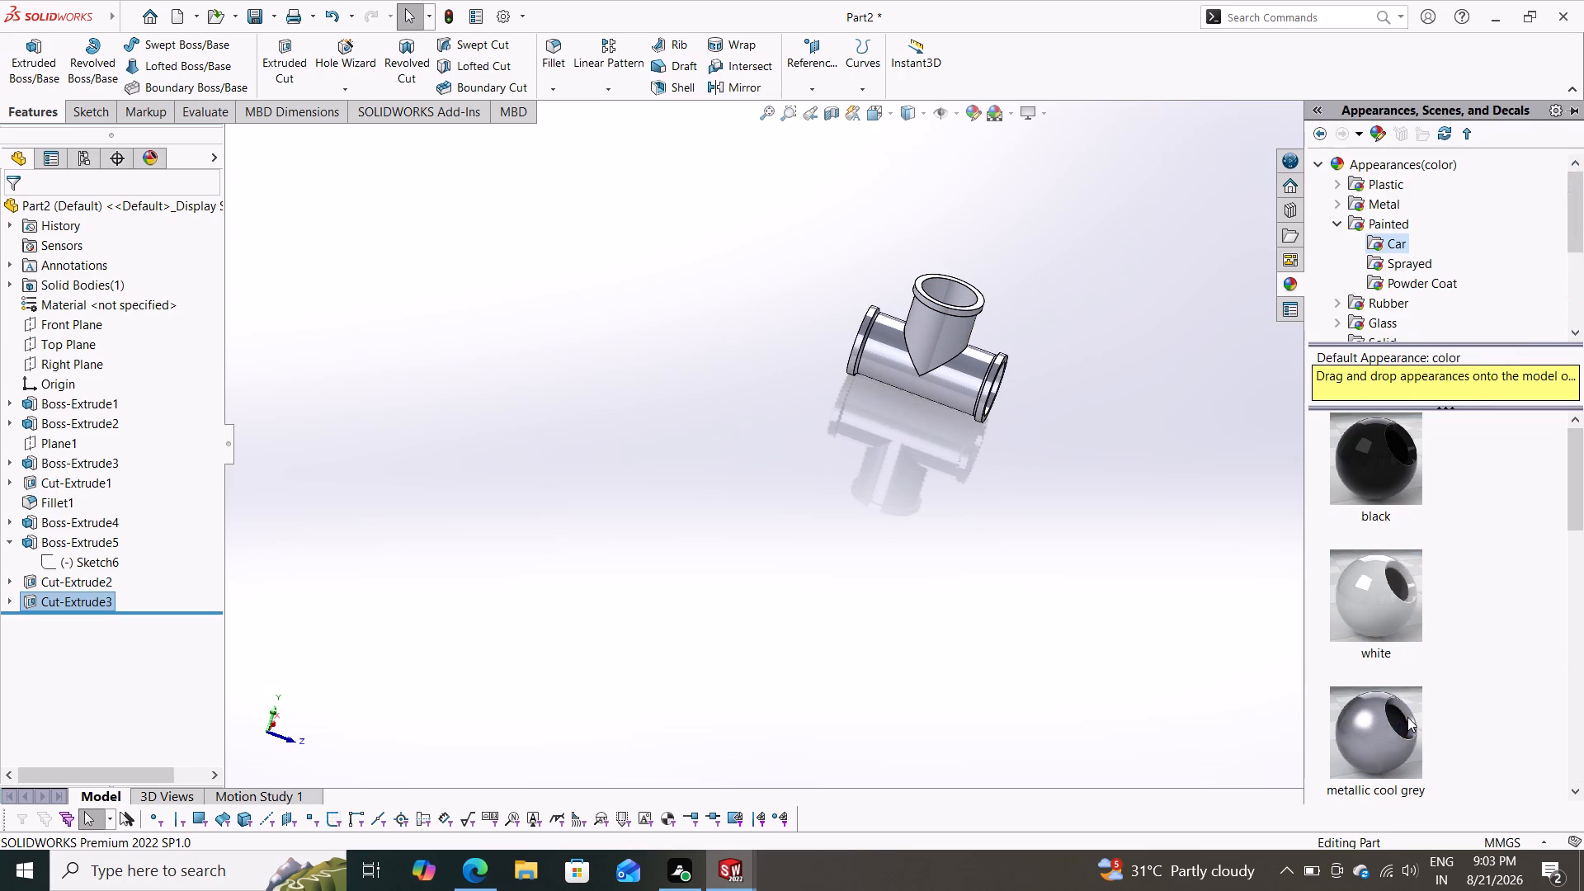
pyautogui.scroll(2, 1406, 718)
pyautogui.scroll(-3, 1406, 718)
pyautogui.scroll(5, 1406, 718)
pyautogui.moveTo(1404, 601); pyautogui.dragTo(966, 372)
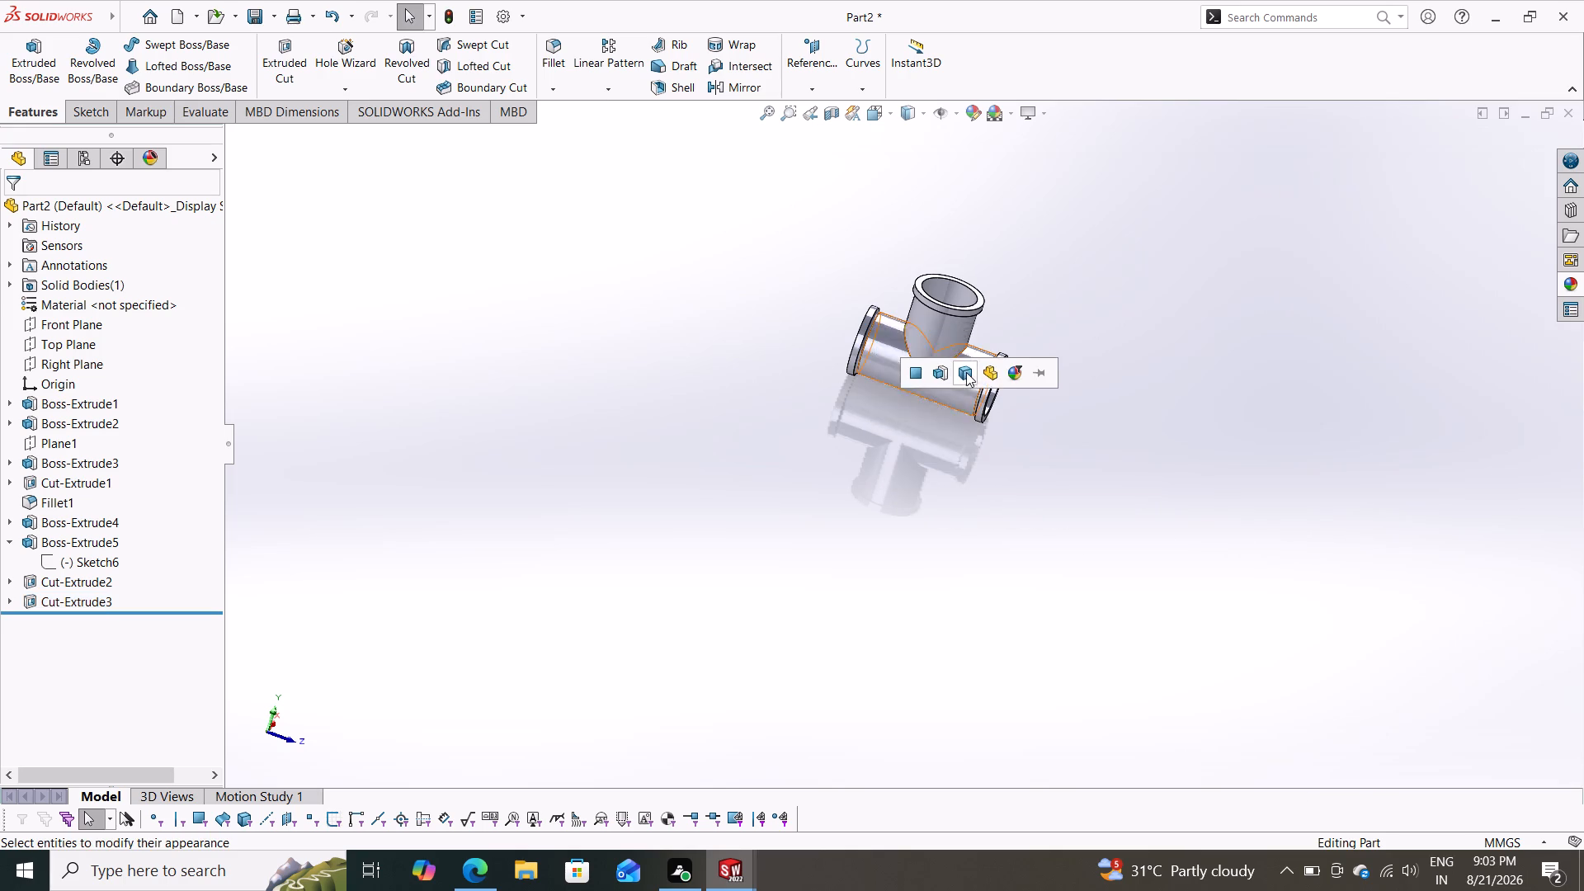
pyautogui.click(988, 370)
# Examine the white tee's overall look, flanges and branch junction from several angles.
pyautogui.moveTo(1083, 549); pyautogui.dragTo(1000, 512, button='middle')
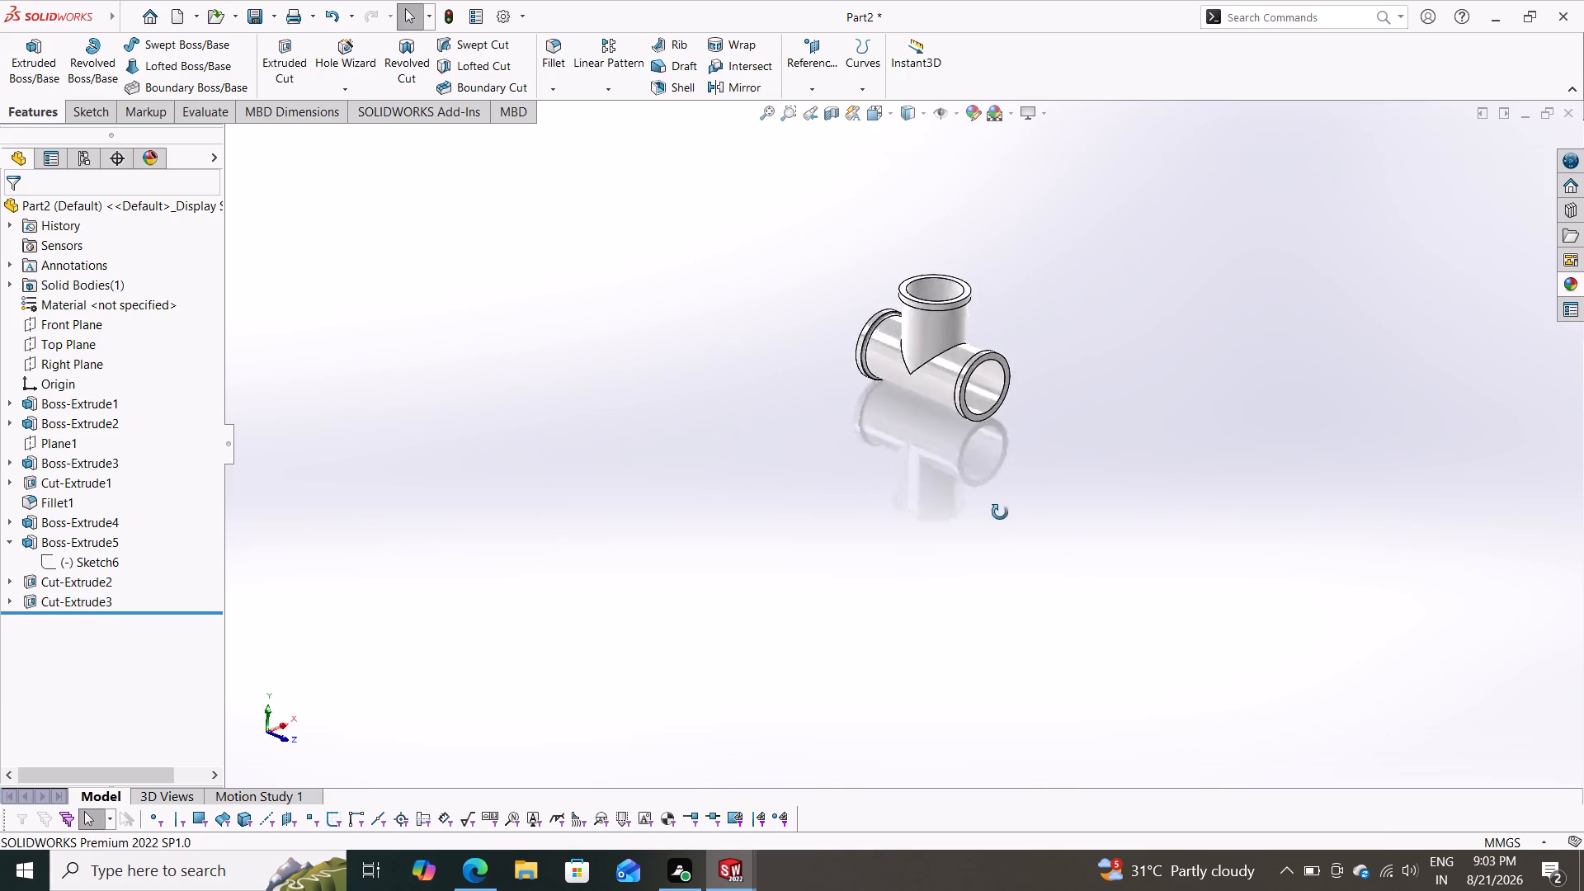
pyautogui.moveTo(1000, 512); pyautogui.dragTo(1048, 575, button='middle')
pyautogui.scroll(-1, 879, 621)
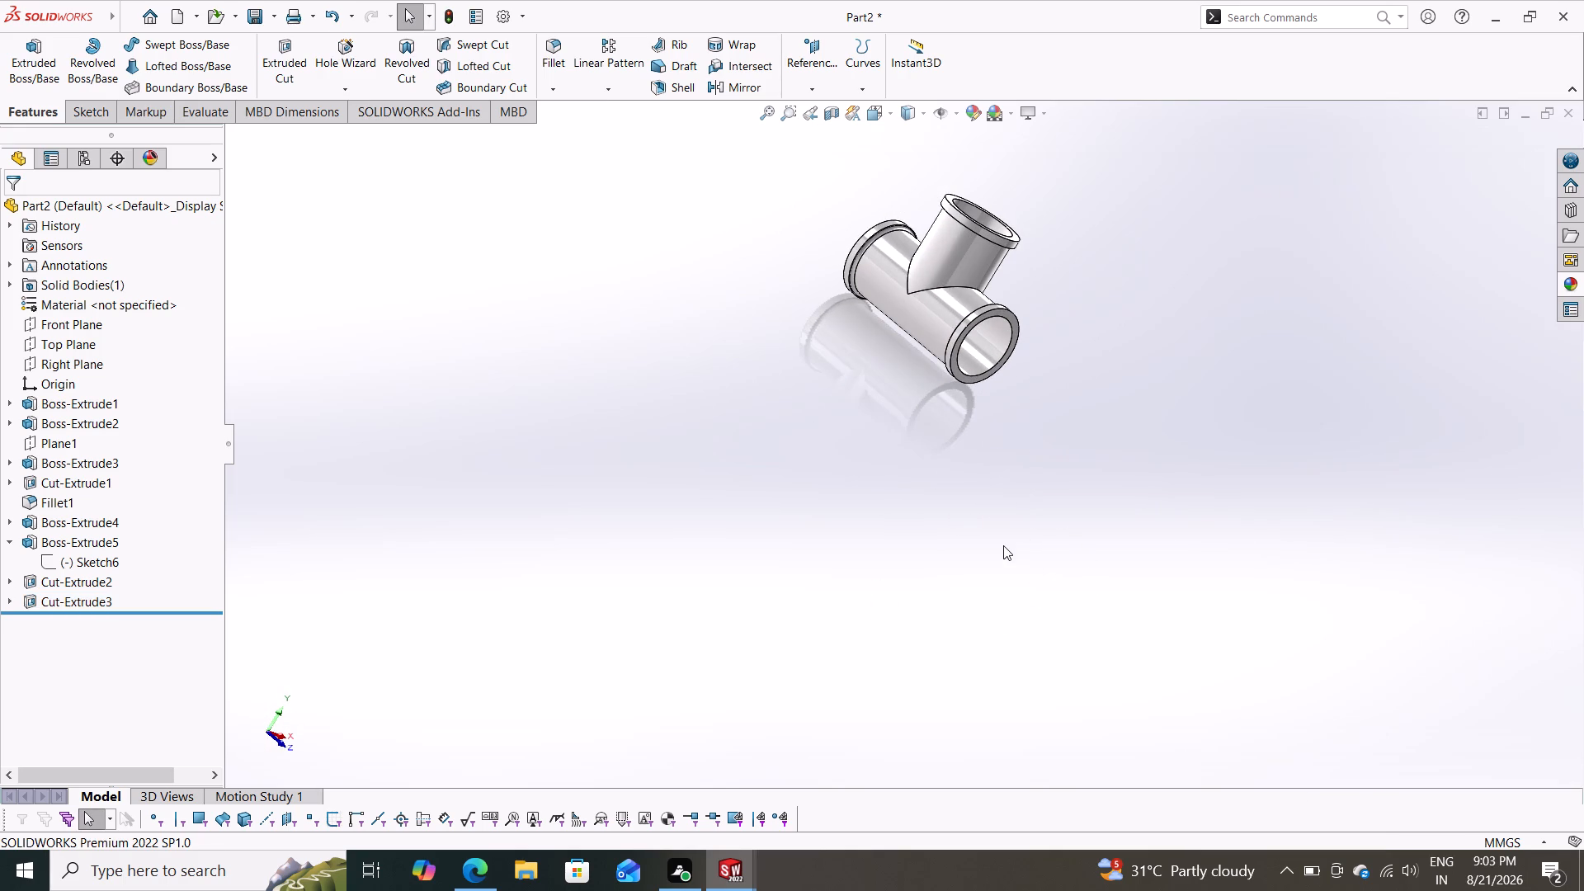
pyautogui.scroll(-2, 975, 523)
pyautogui.scroll(3, 970, 492)
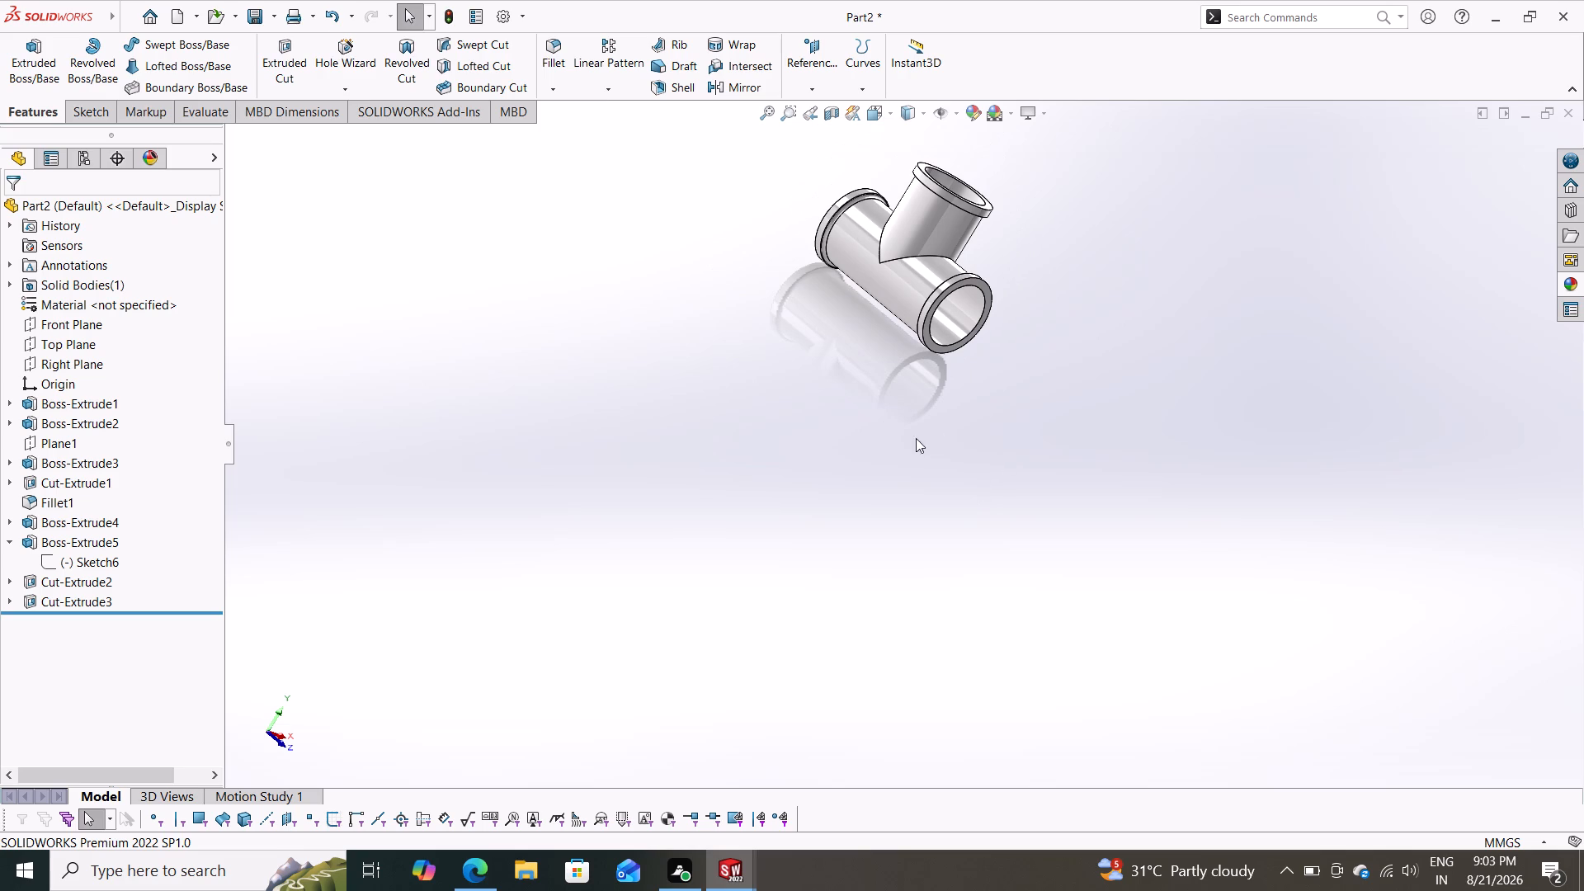
pyautogui.moveTo(925, 445); pyautogui.dragTo(959, 516, button='middle')
pyautogui.scroll(-3, 923, 418)
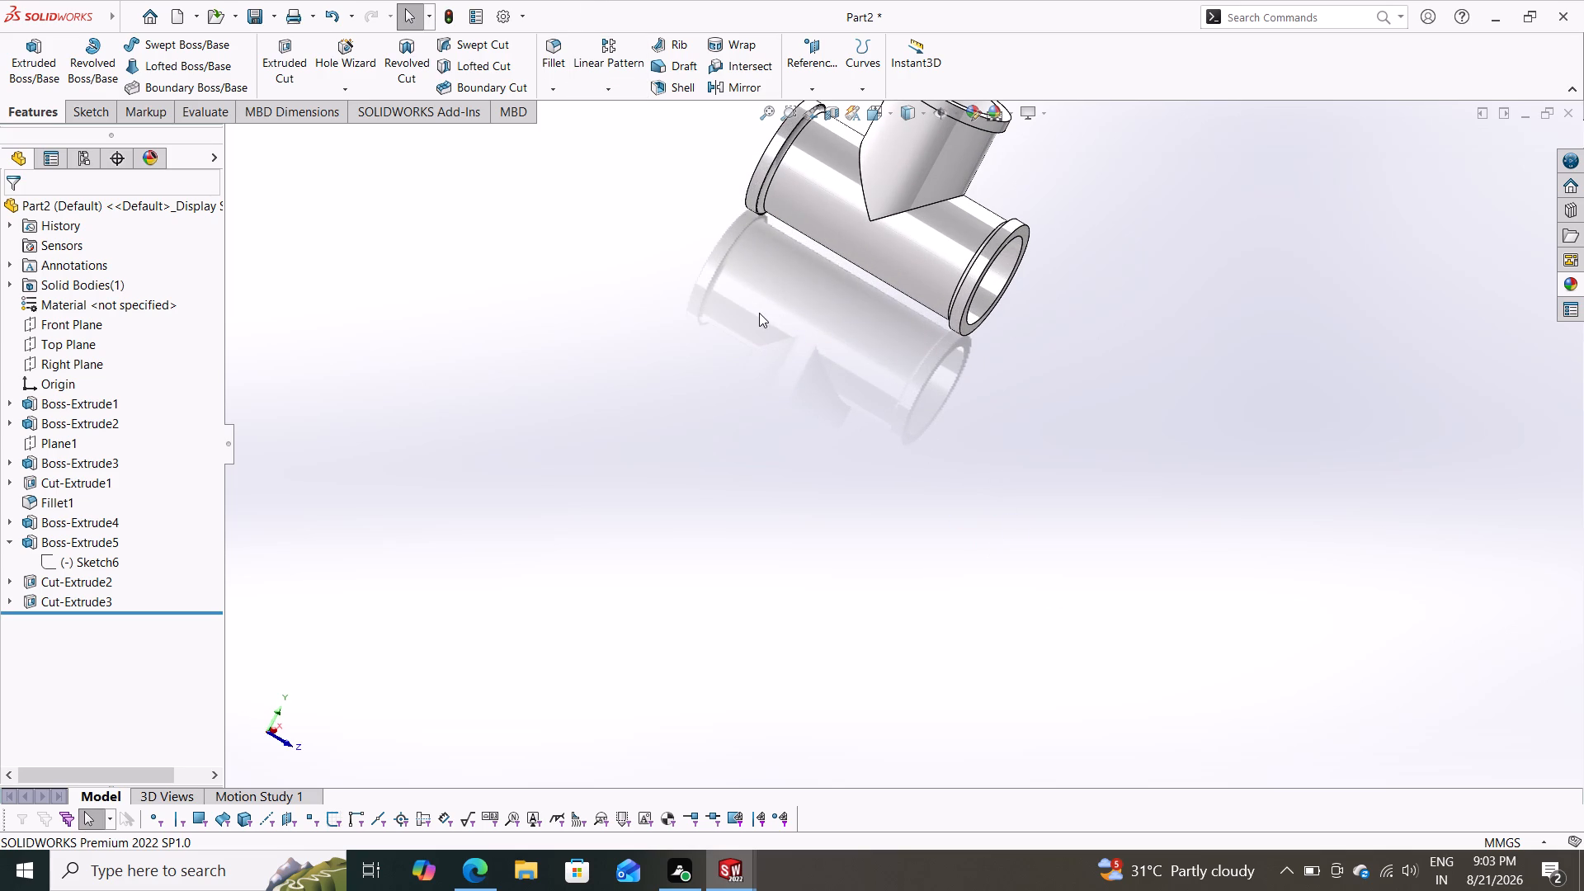
pyautogui.scroll(-2, 765, 304)
pyautogui.scroll(3, 765, 304)
pyautogui.moveTo(689, 316); pyautogui.dragTo(762, 417, button='middle')
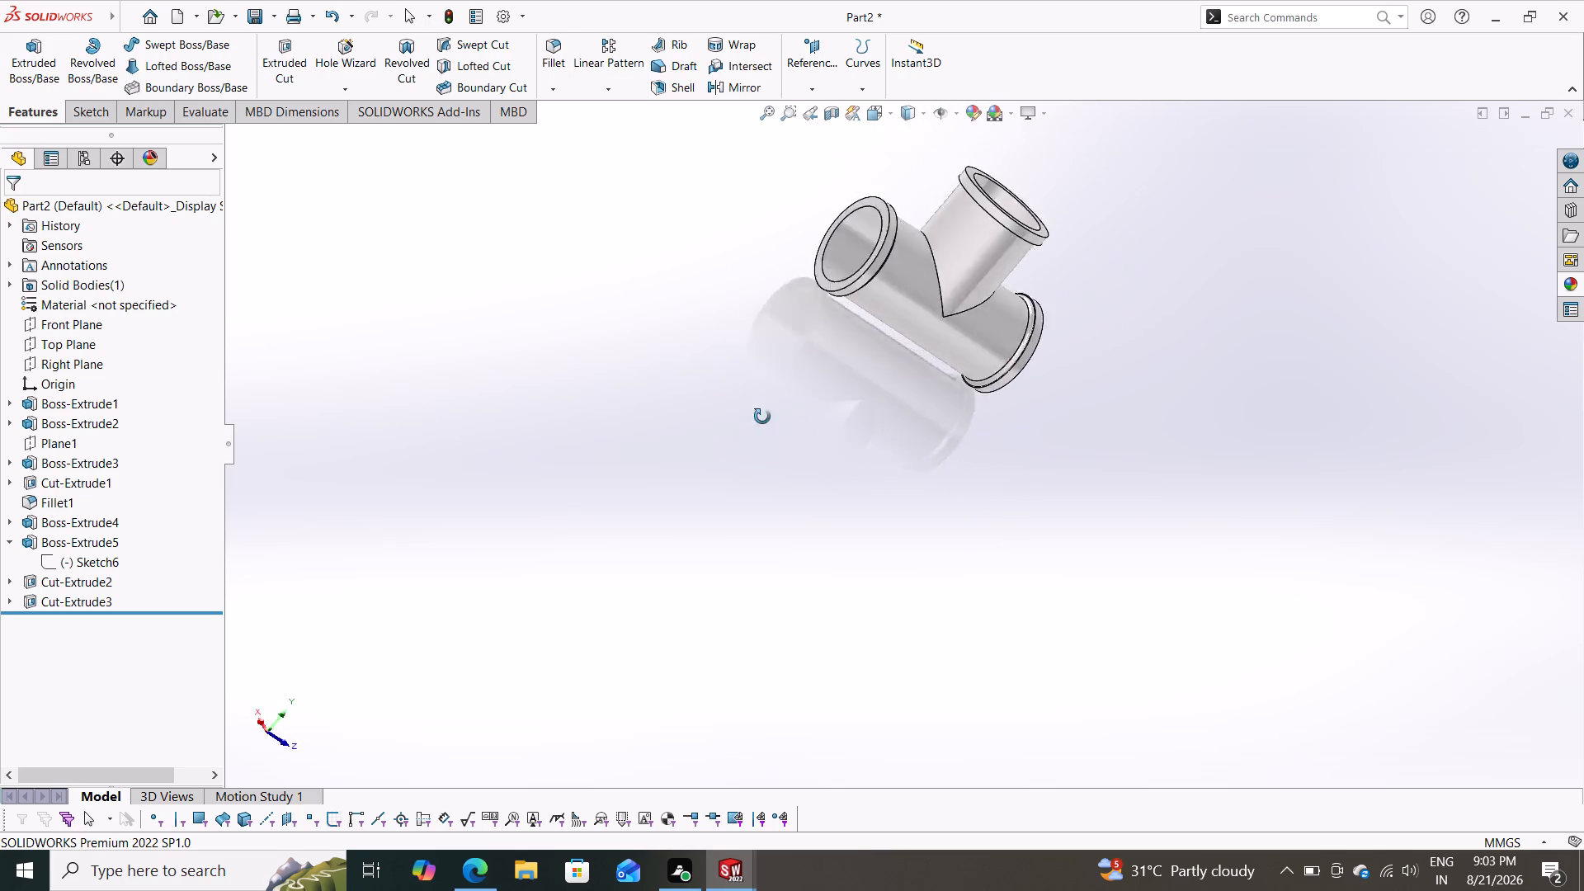
pyautogui.moveTo(762, 417); pyautogui.dragTo(719, 508, button='middle')
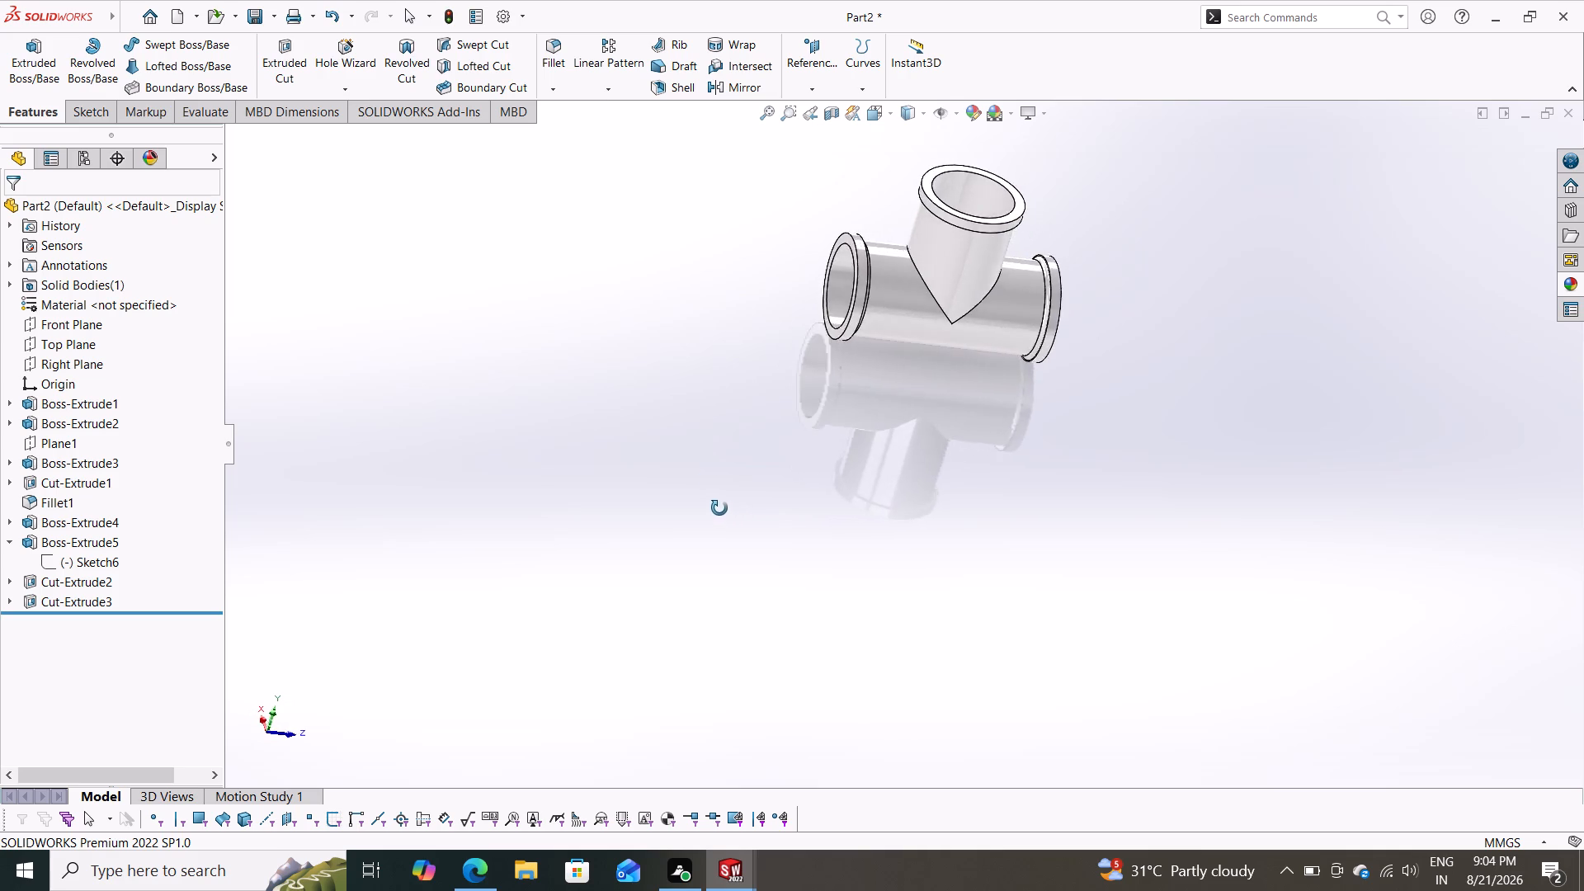
pyautogui.moveTo(719, 508); pyautogui.dragTo(686, 398, button='middle')
pyautogui.scroll(-2, 881, 380)
pyautogui.scroll(1, 881, 380)
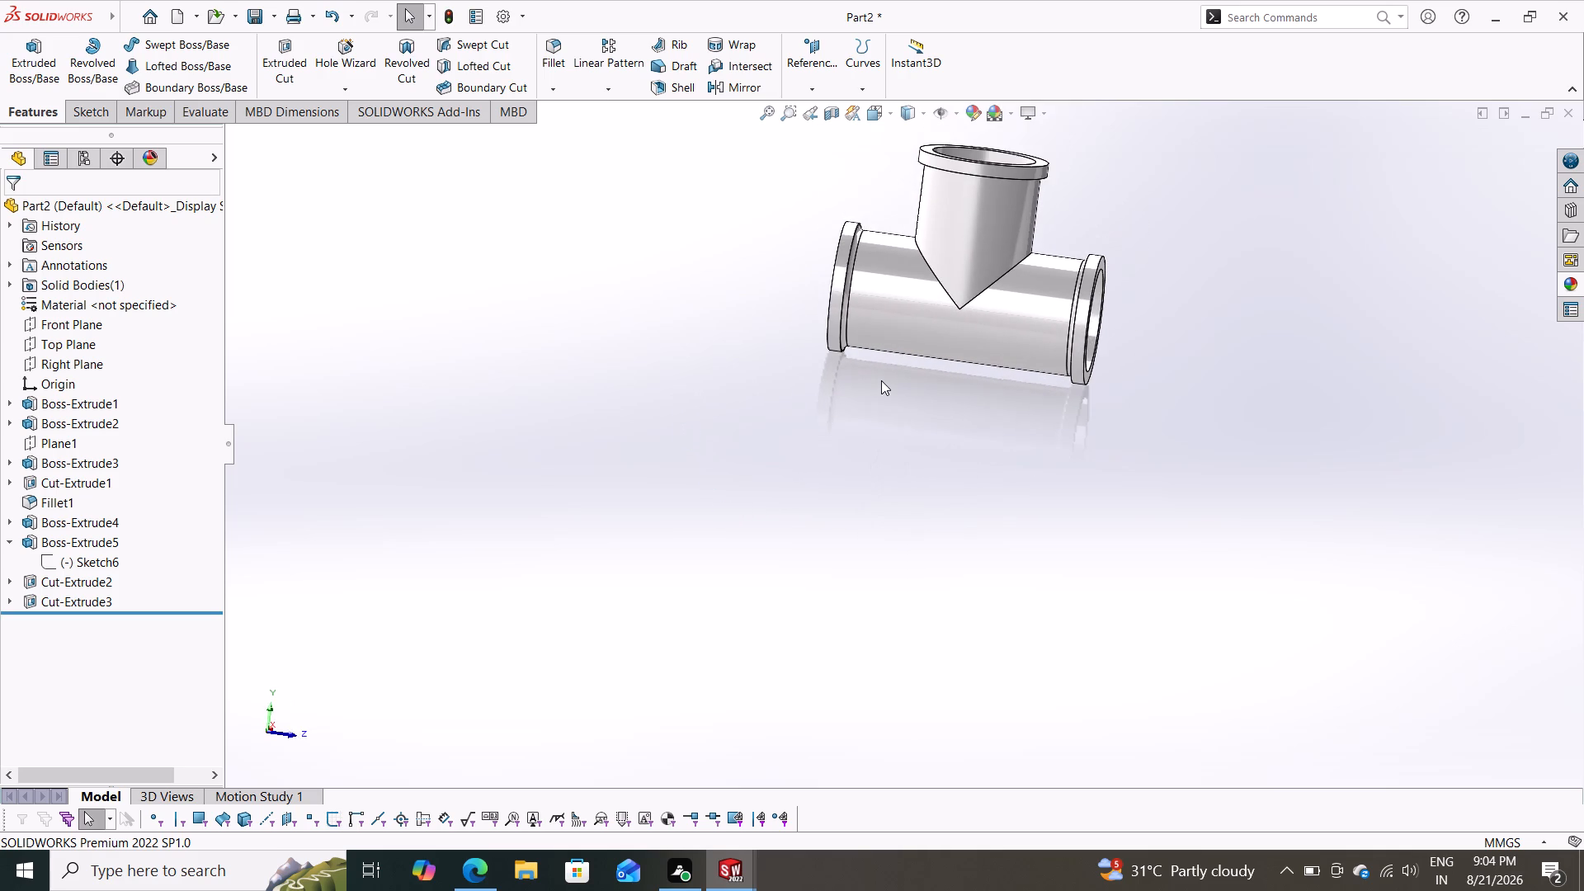
pyautogui.scroll(-3, 912, 365)
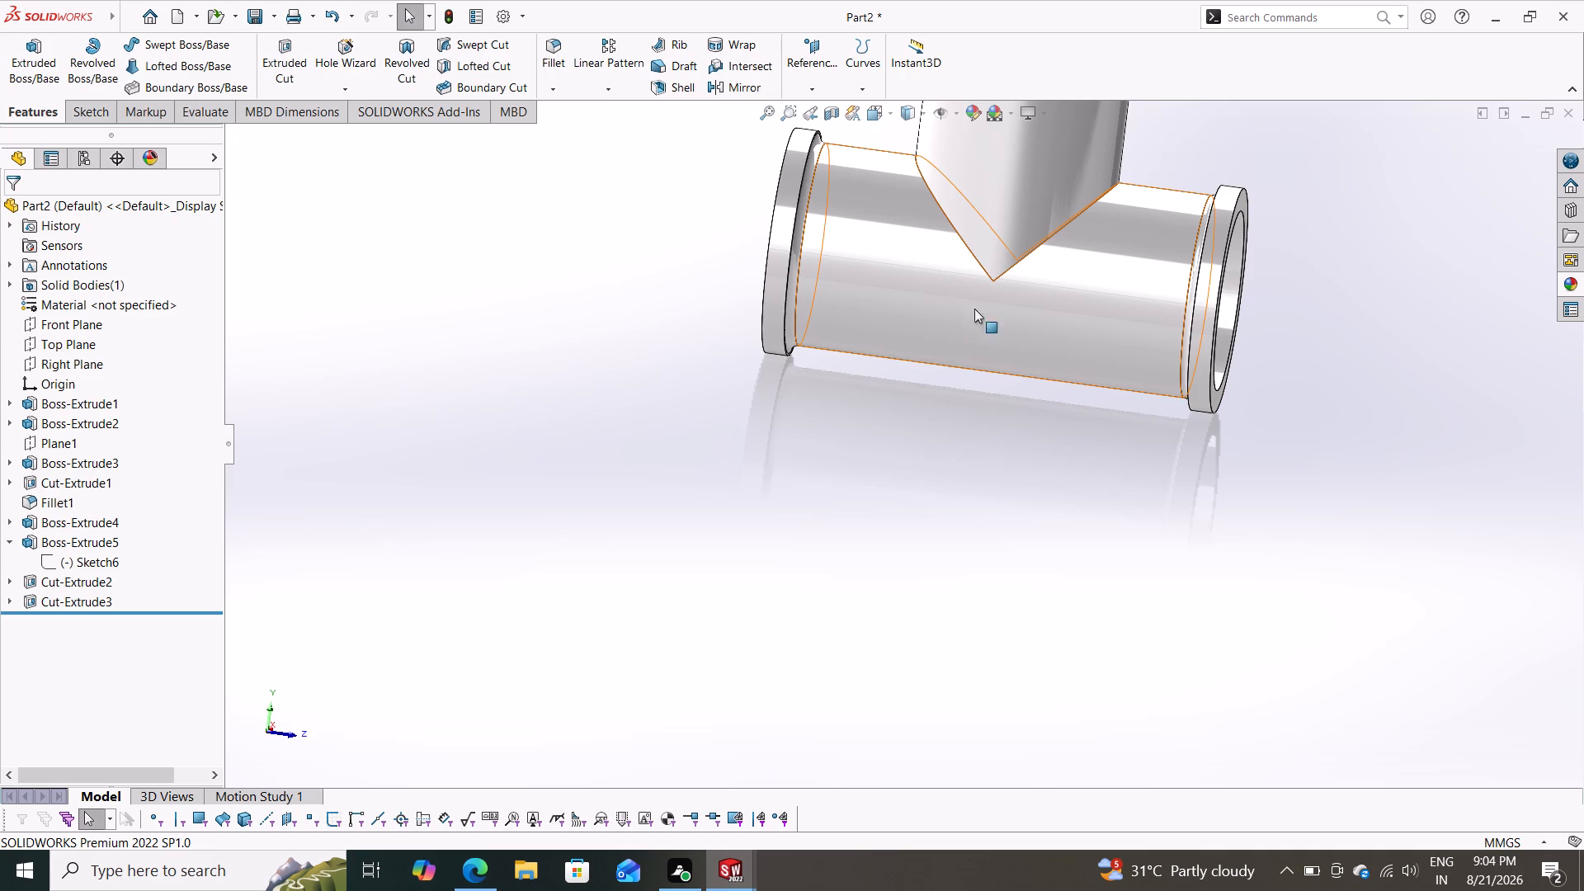
pyautogui.scroll(5, 895, 436)
pyautogui.moveTo(1103, 417); pyautogui.dragTo(1091, 426, button='middle')
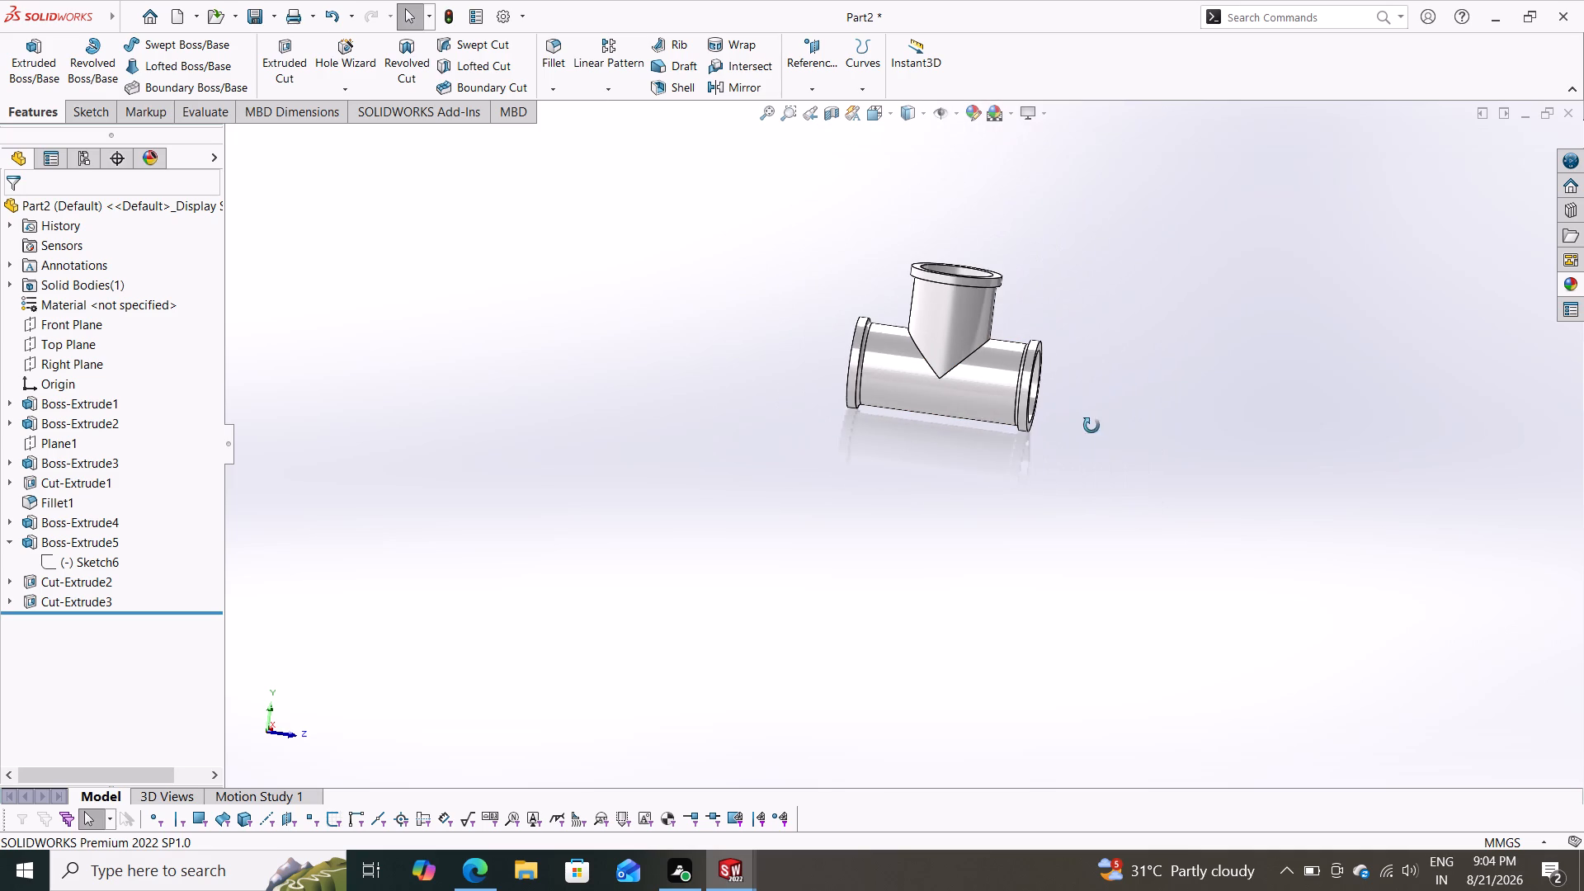
pyautogui.moveTo(1091, 426); pyautogui.dragTo(1053, 422, button='middle')
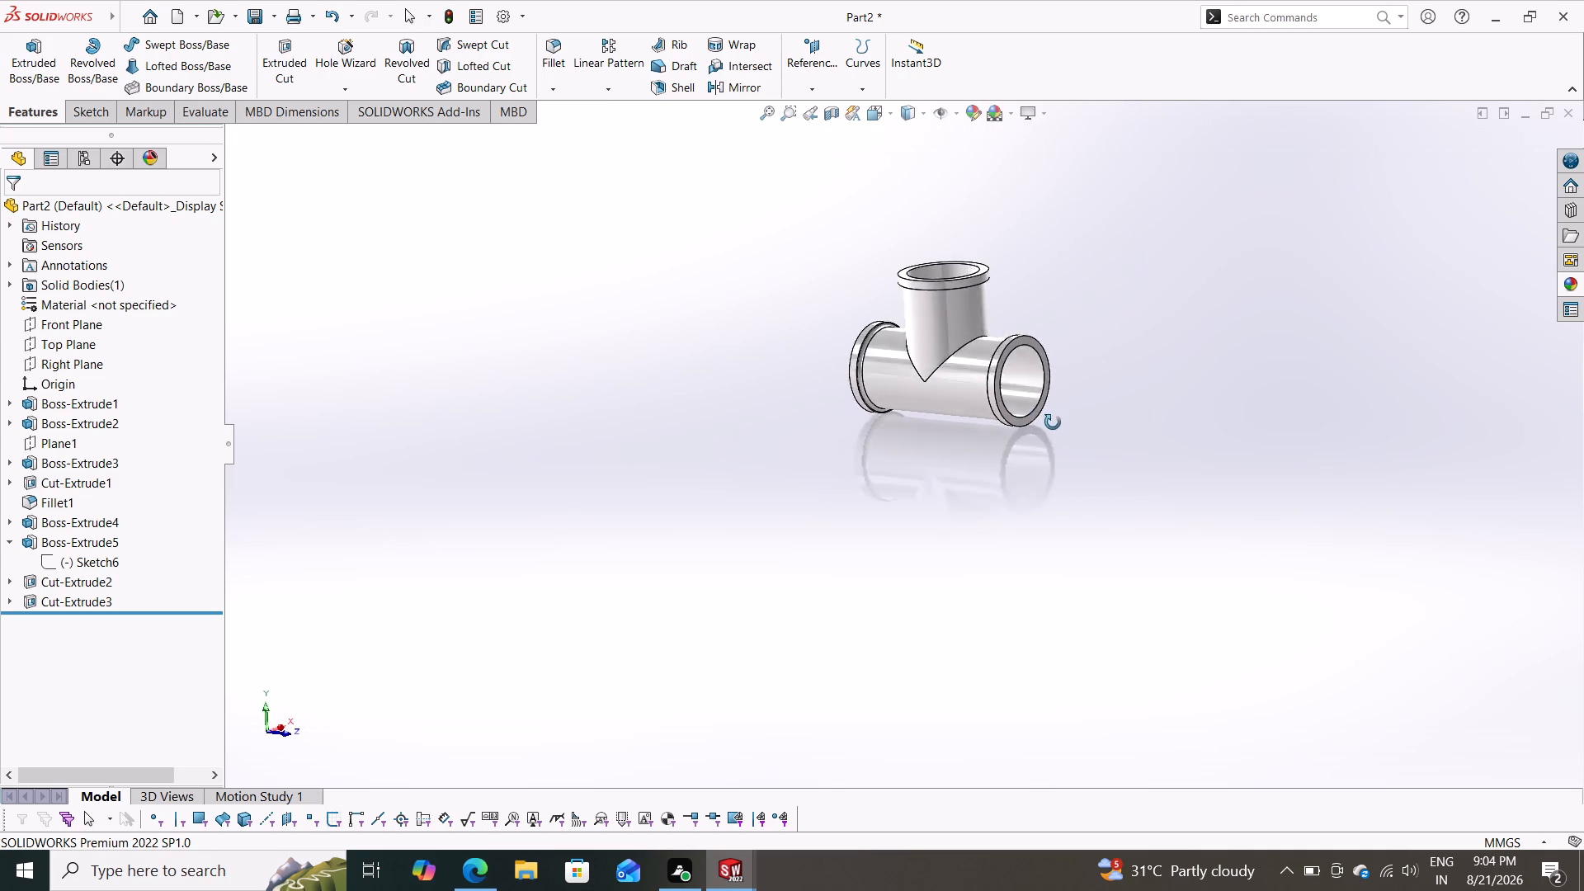
pyautogui.moveTo(1053, 422); pyautogui.dragTo(1113, 439, button='middle')
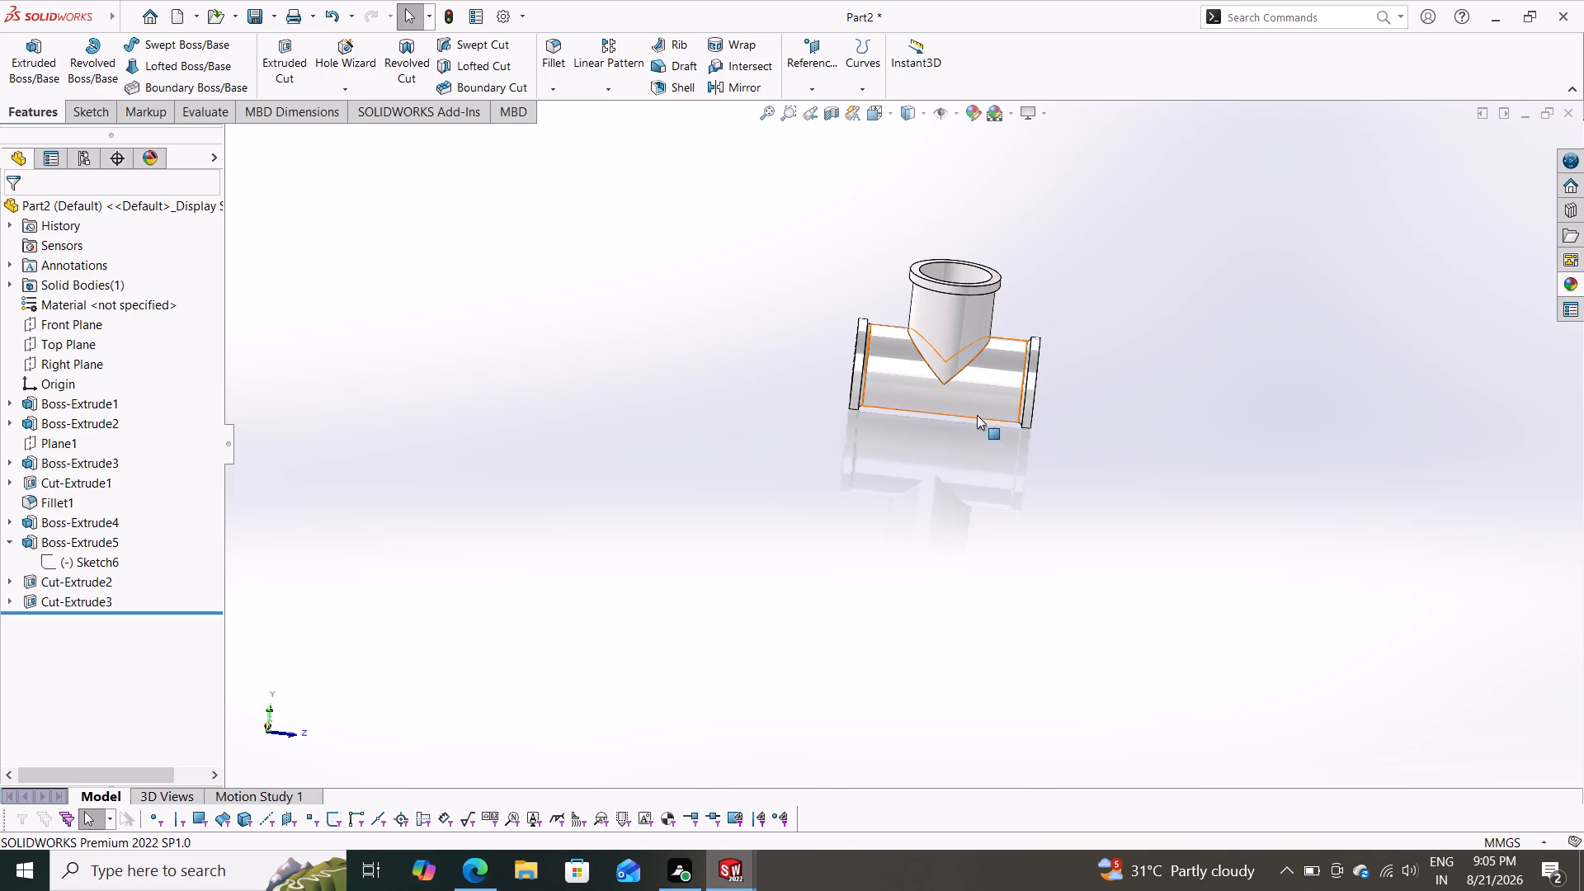
# Examine the white tee's flanged ends, through bore and branch junction from several angles and distances.
pyautogui.scroll(-2, 834, 375)
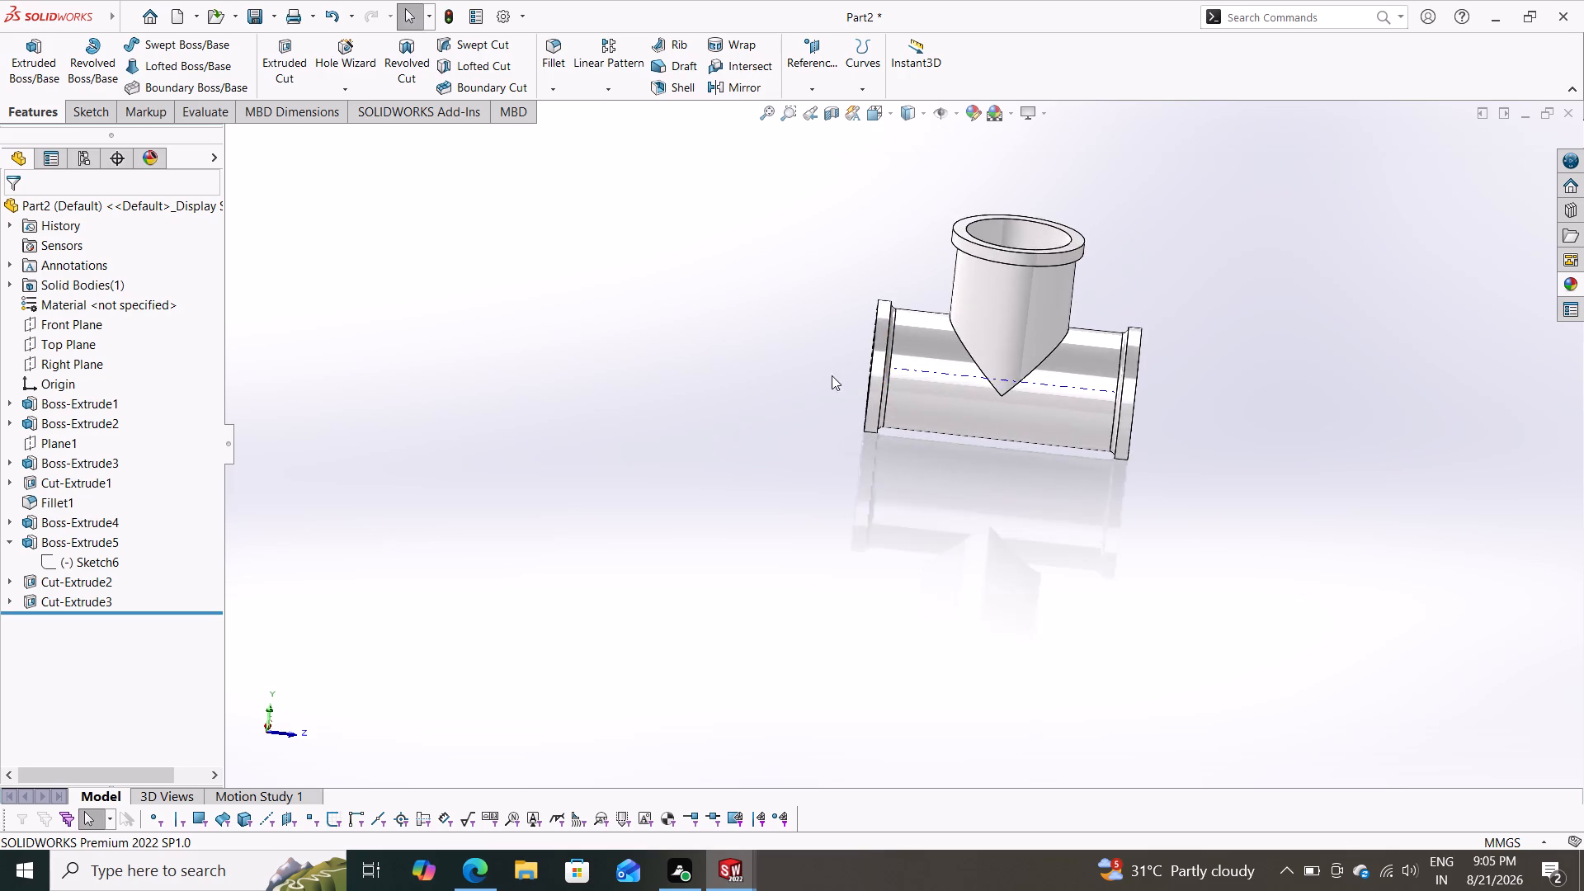
pyautogui.scroll(3, 672, 513)
pyautogui.scroll(1, 739, 436)
pyautogui.moveTo(741, 436); pyautogui.dragTo(936, 483, button='middle')
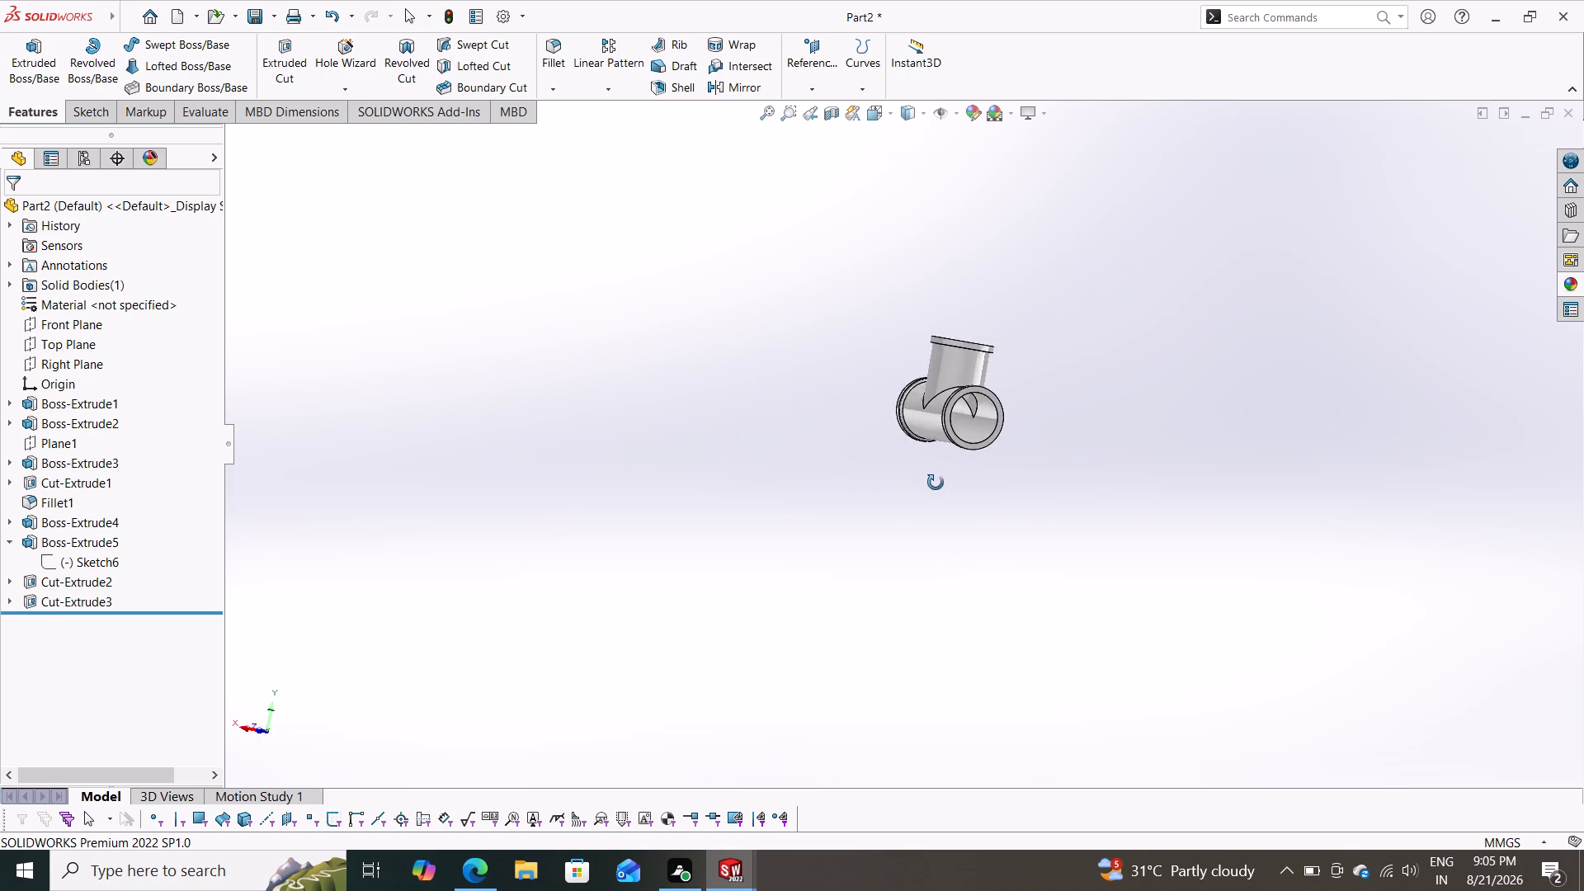
pyautogui.moveTo(936, 483); pyautogui.dragTo(929, 485, button='middle')
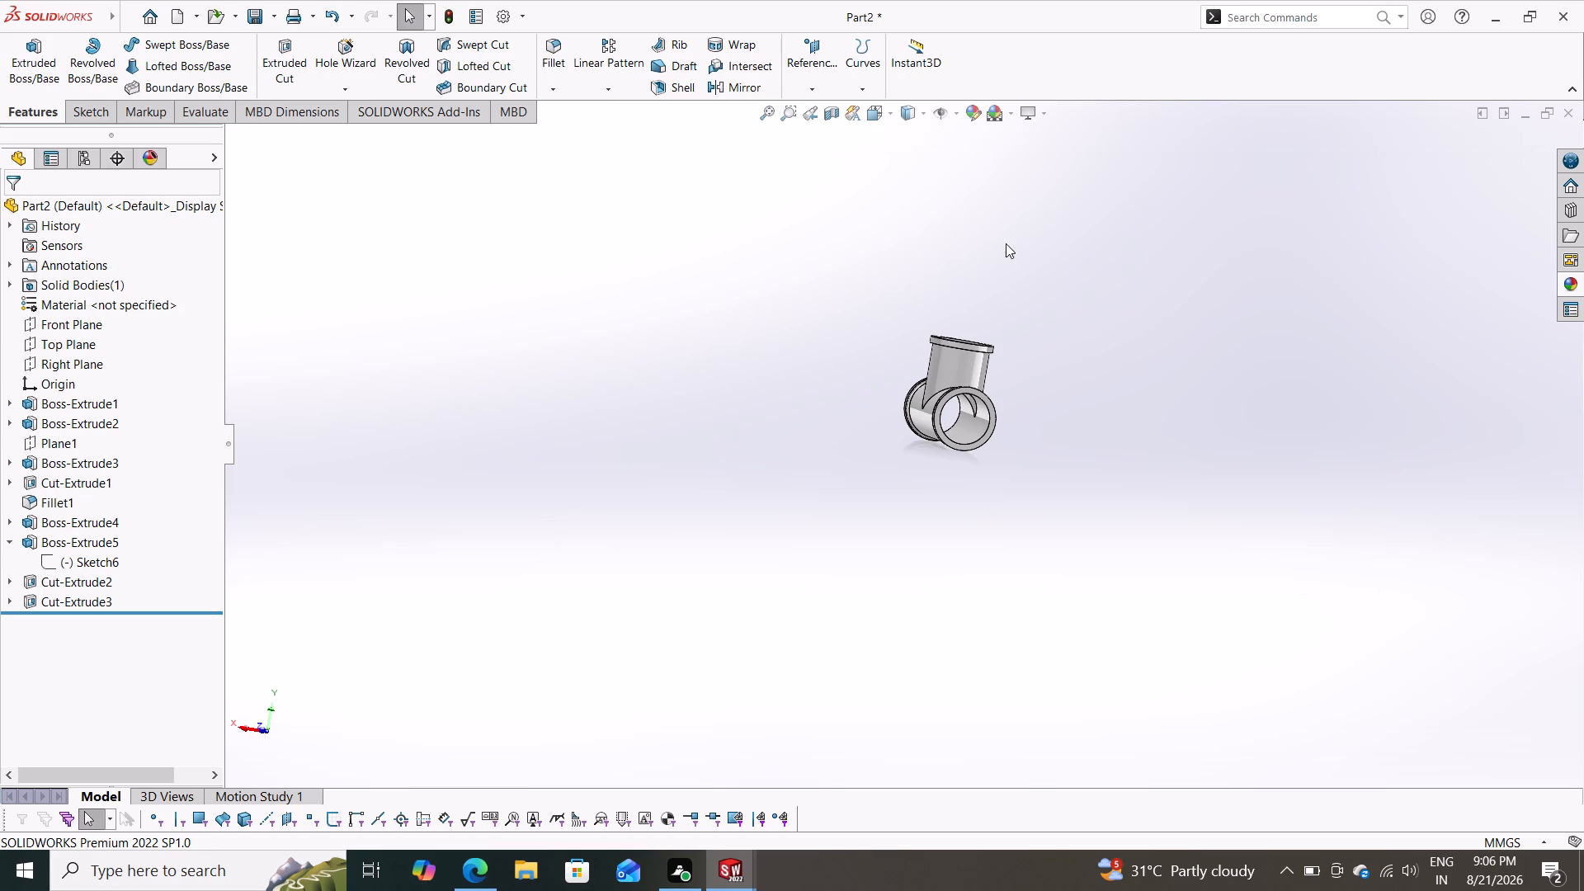
pyautogui.scroll(-5, 972, 412)
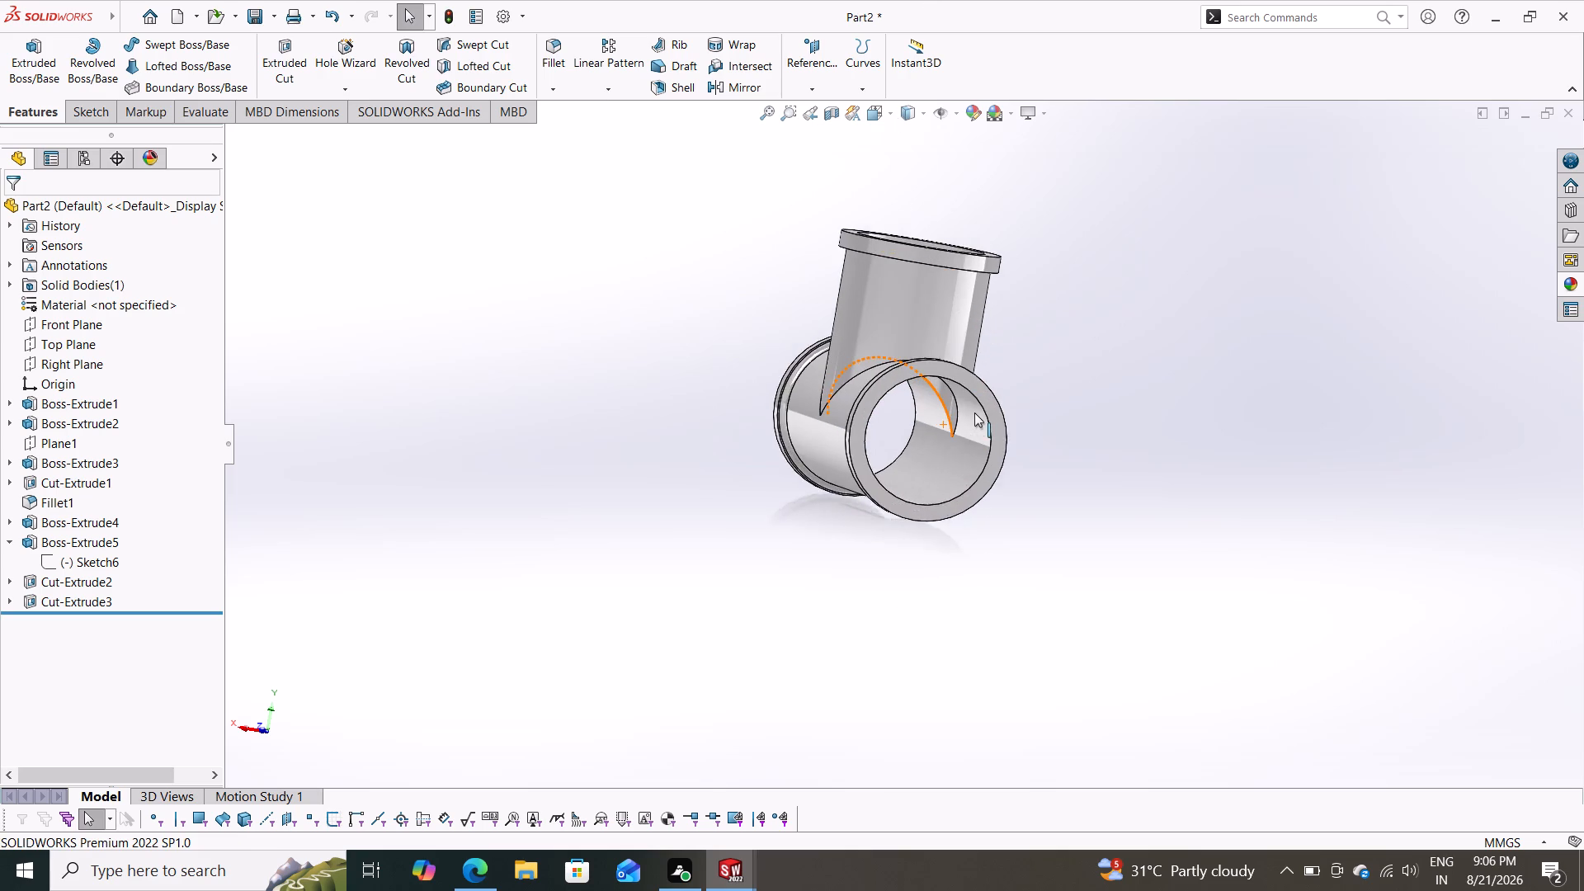
pyautogui.scroll(-1, 974, 412)
pyautogui.scroll(-1, 1038, 393)
pyautogui.moveTo(1068, 395); pyautogui.dragTo(1068, 293, button='middle')
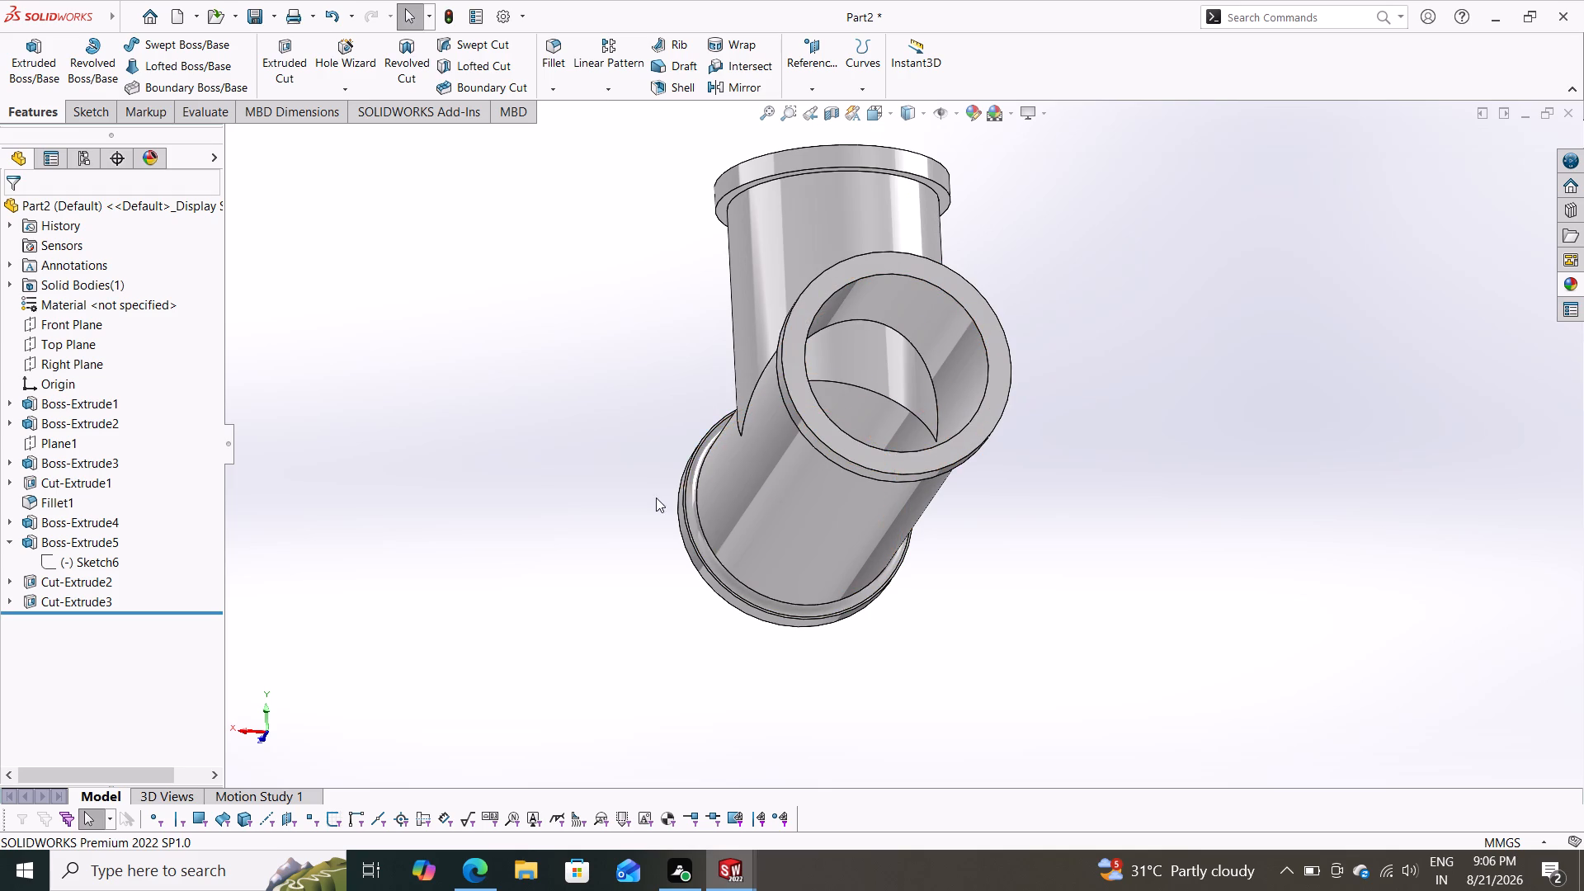
pyautogui.scroll(3, 678, 475)
pyautogui.moveTo(742, 442); pyautogui.dragTo(914, 503, button='middle')
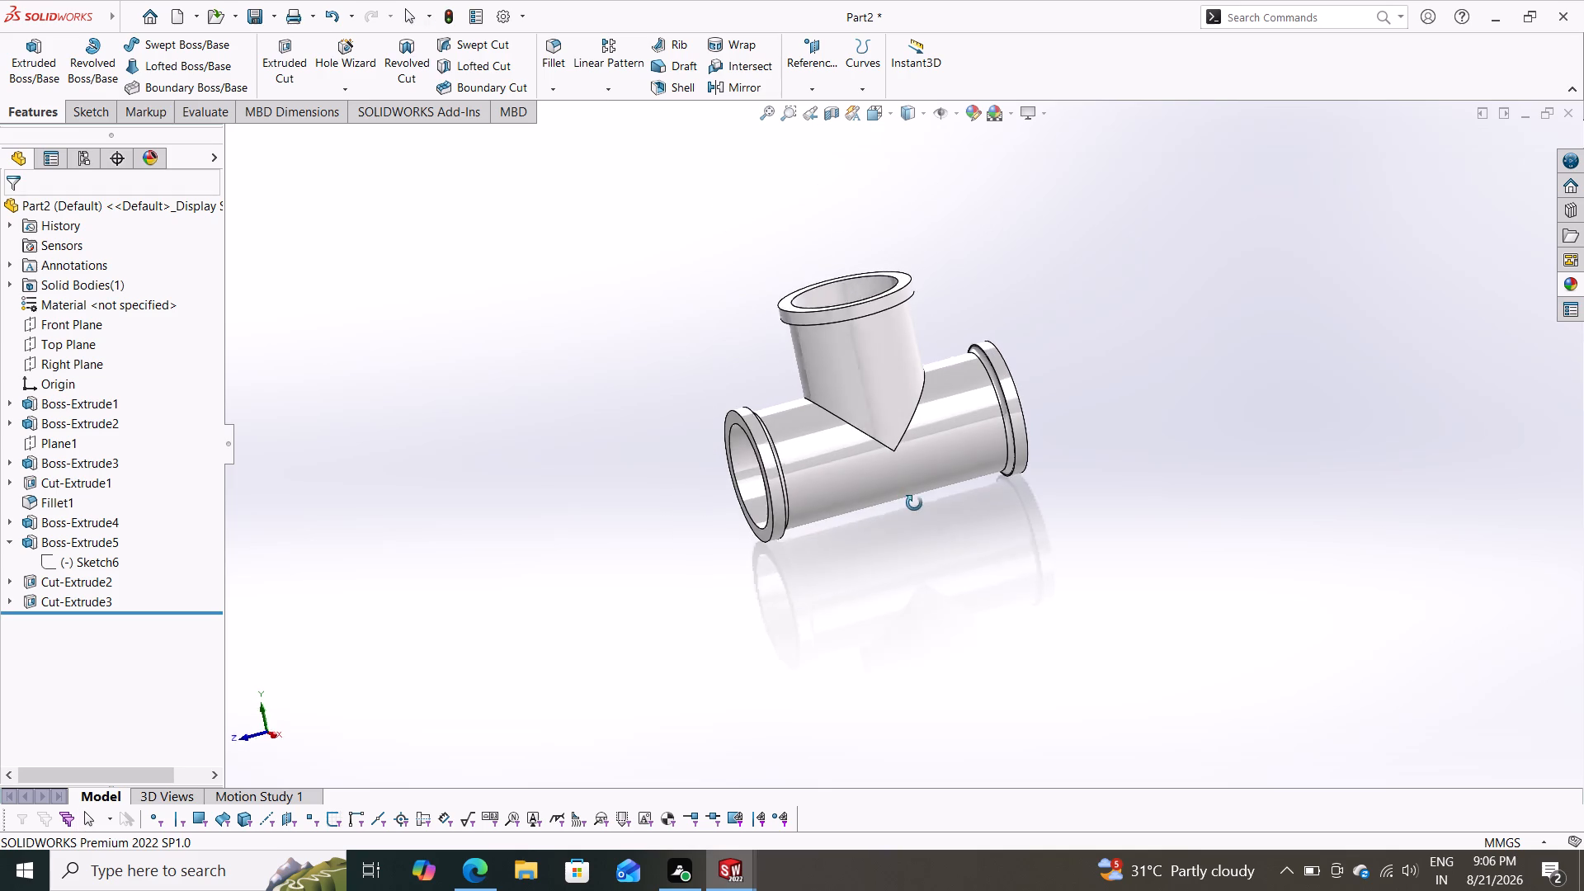
pyautogui.moveTo(914, 503); pyautogui.dragTo(913, 523, button='middle')
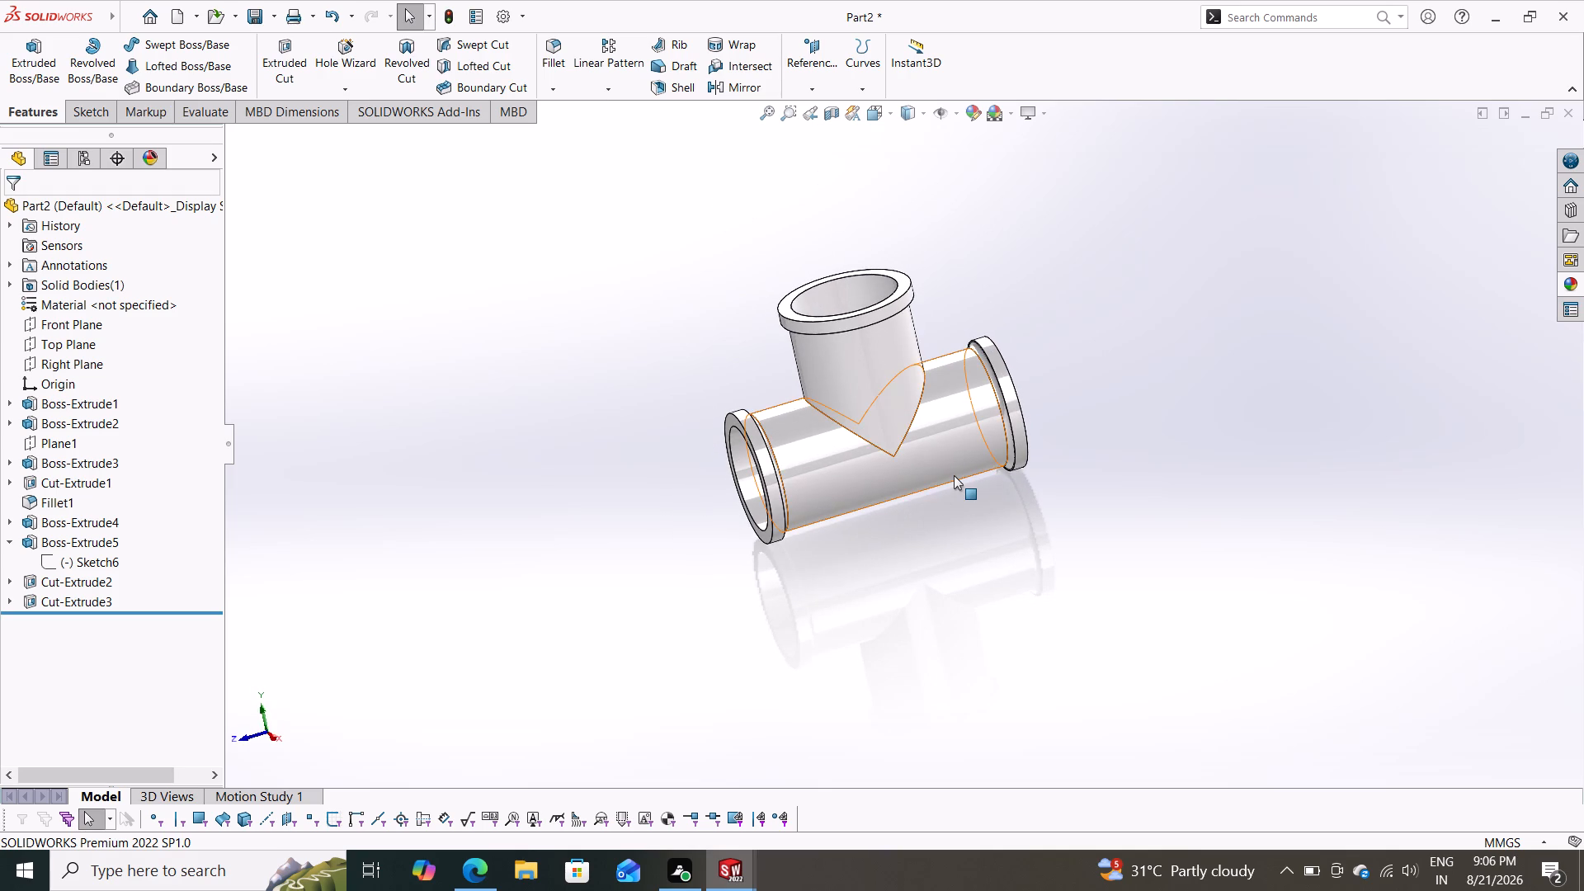
# Open the part's unspecified material for editing.
pyautogui.rightClick(135, 306)
pyautogui.click(166, 311)
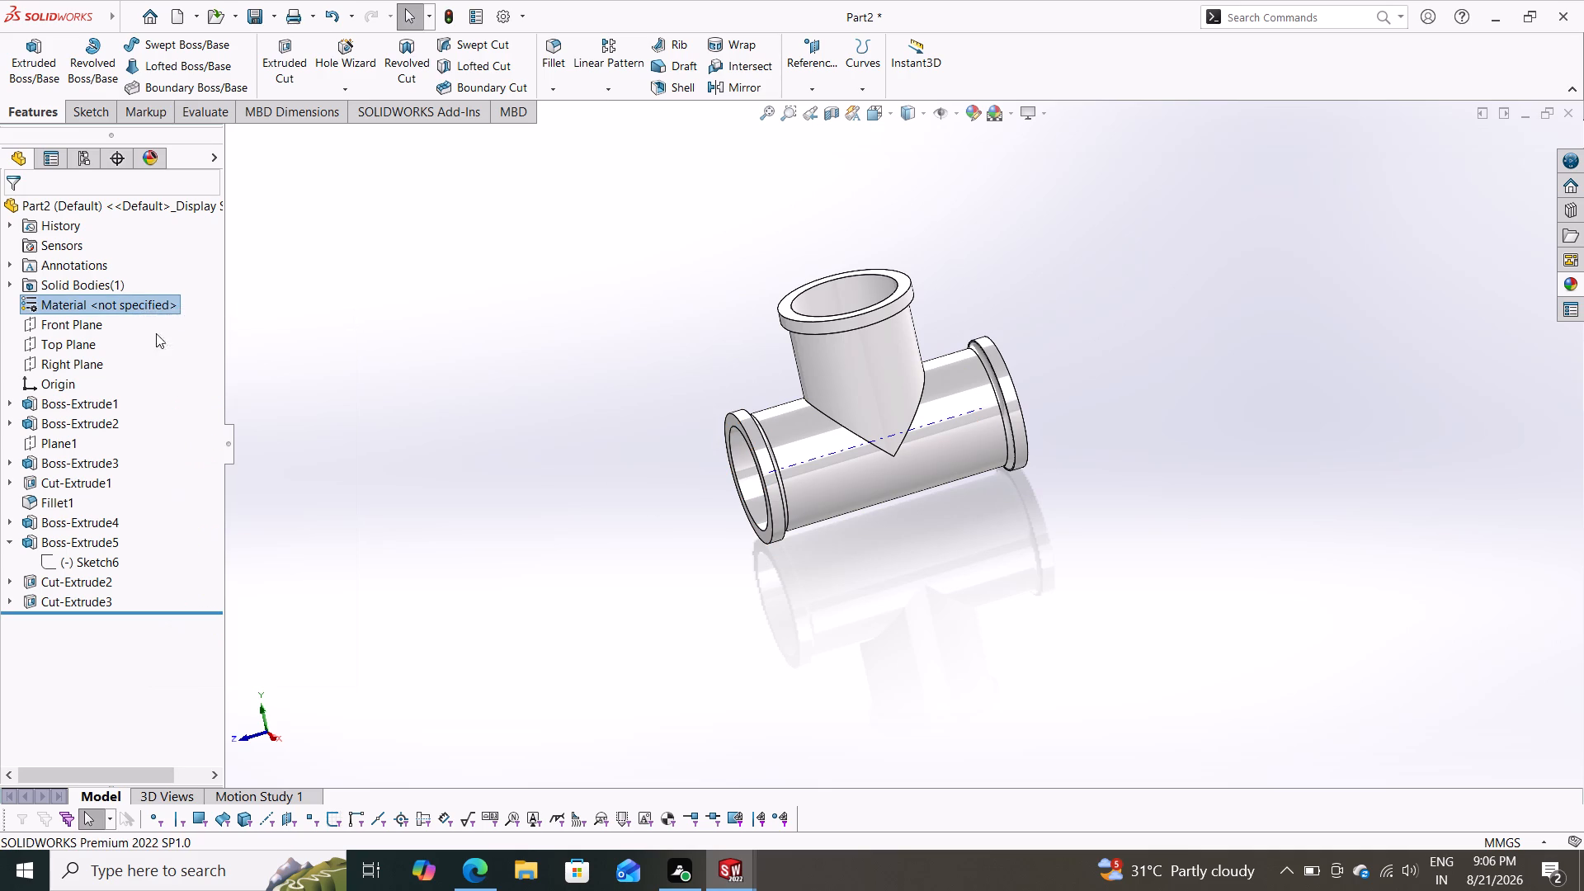
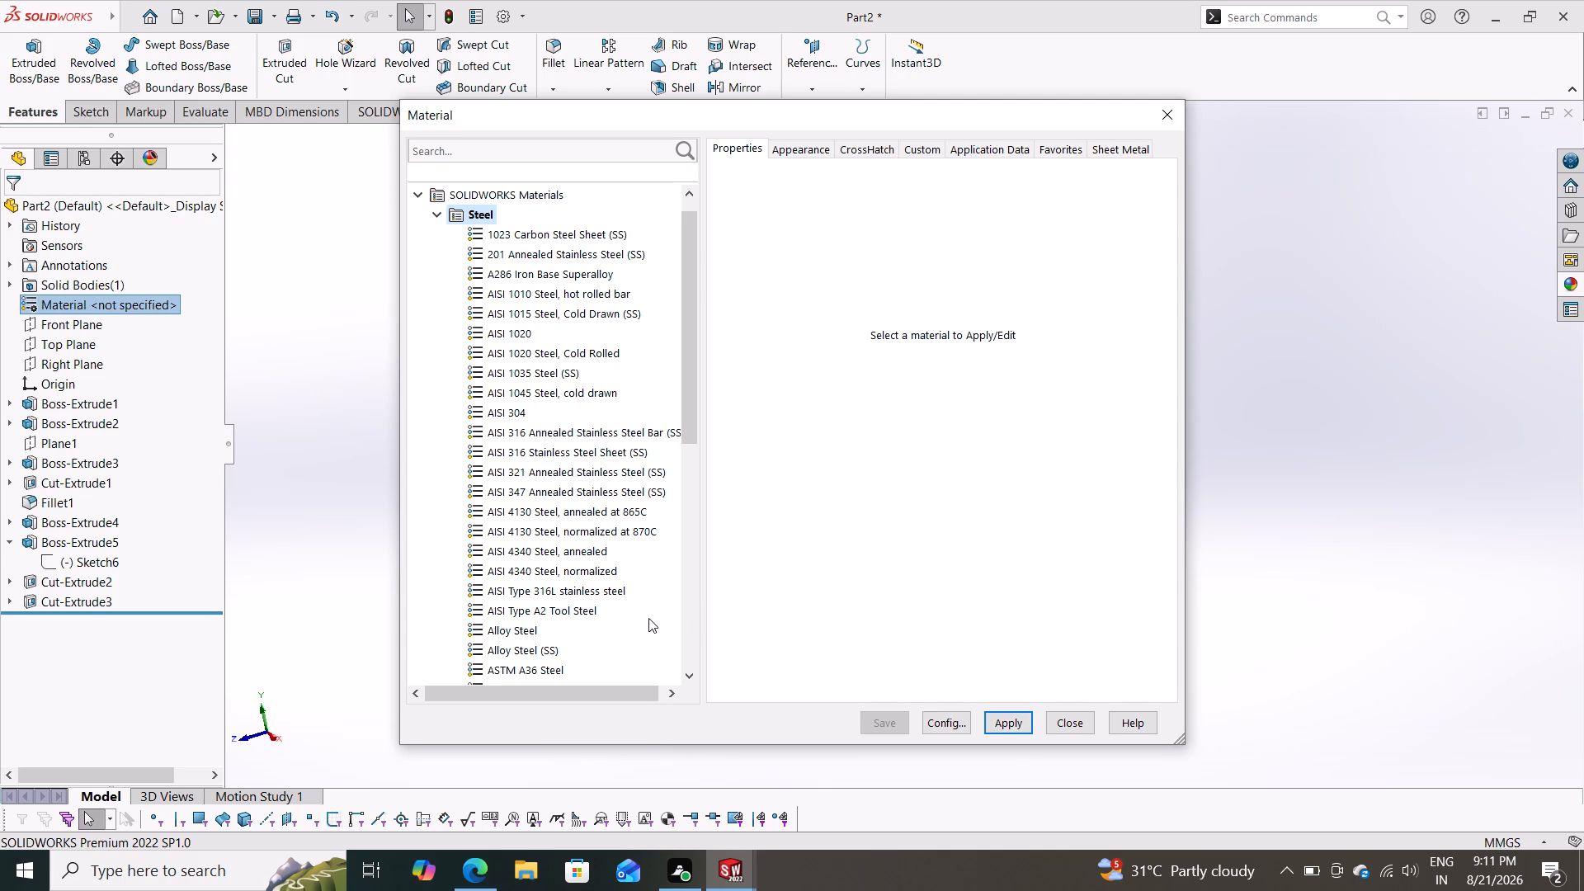
# Browse the steel grades and the other material categories in the material library, closing it without applying any.
pyautogui.scroll(-5, 648, 618)
pyautogui.scroll(10, 648, 618)
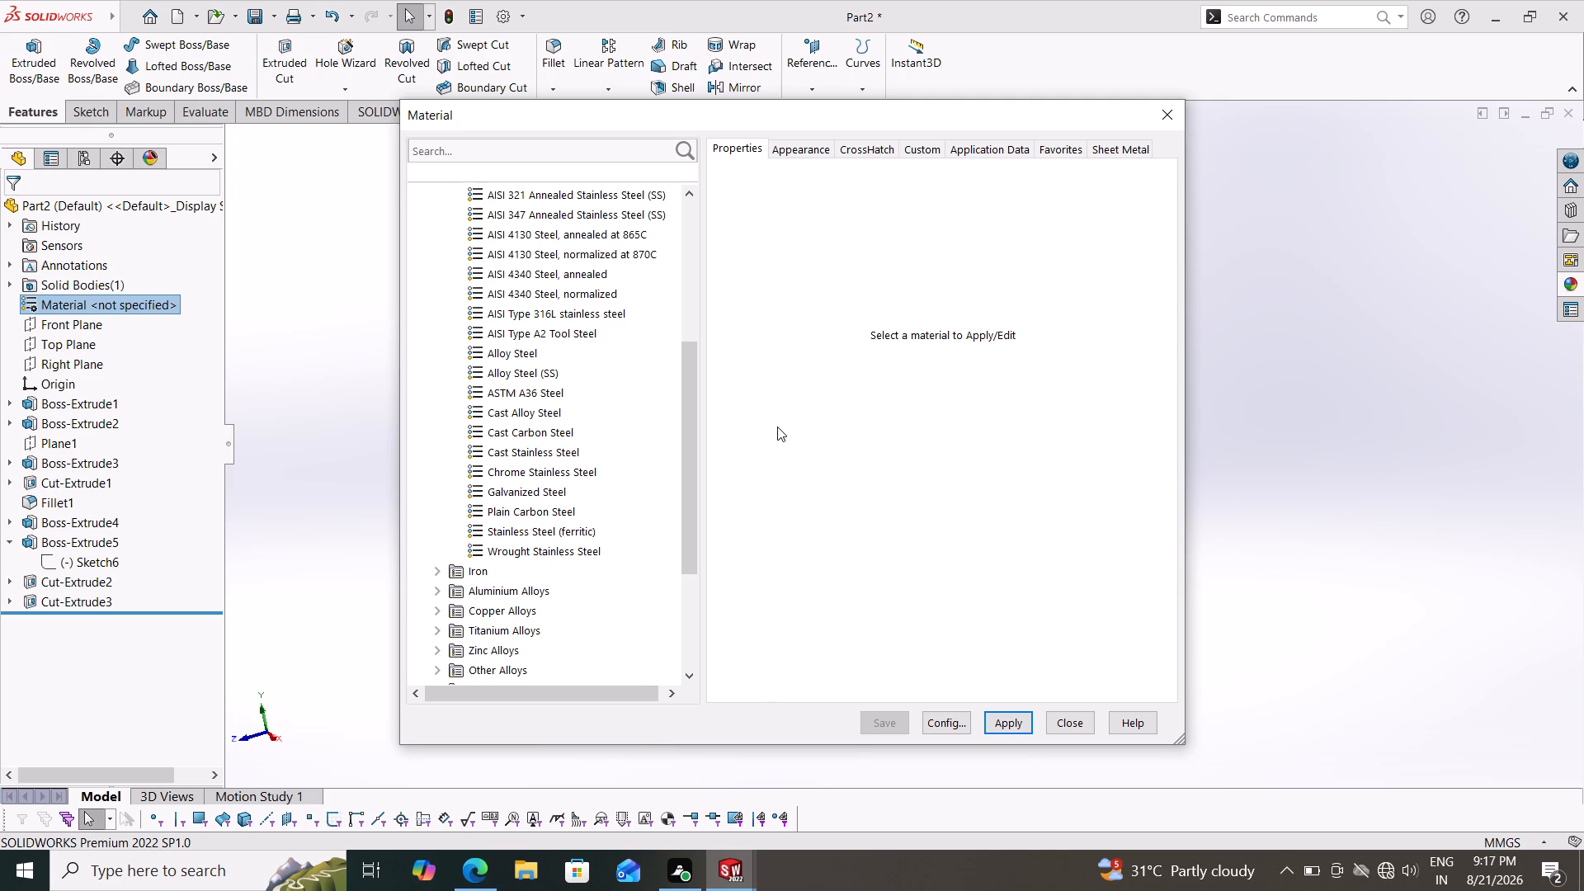
pyautogui.scroll(-4, 717, 459)
pyautogui.scroll(3, 684, 475)
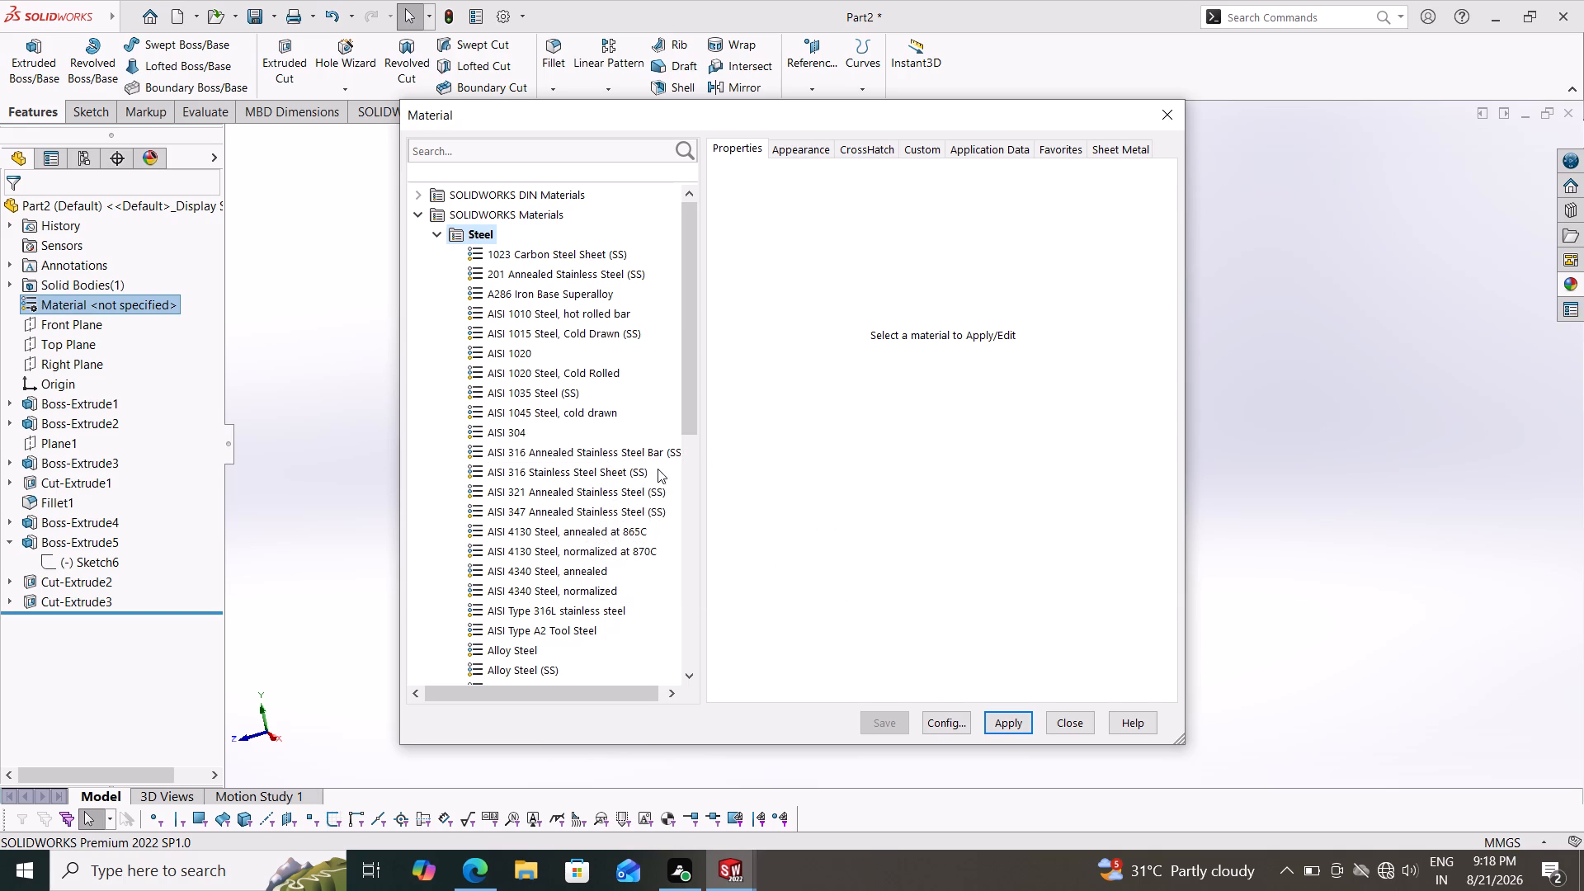
pyautogui.moveTo(690, 425); pyautogui.dragTo(690, 452)
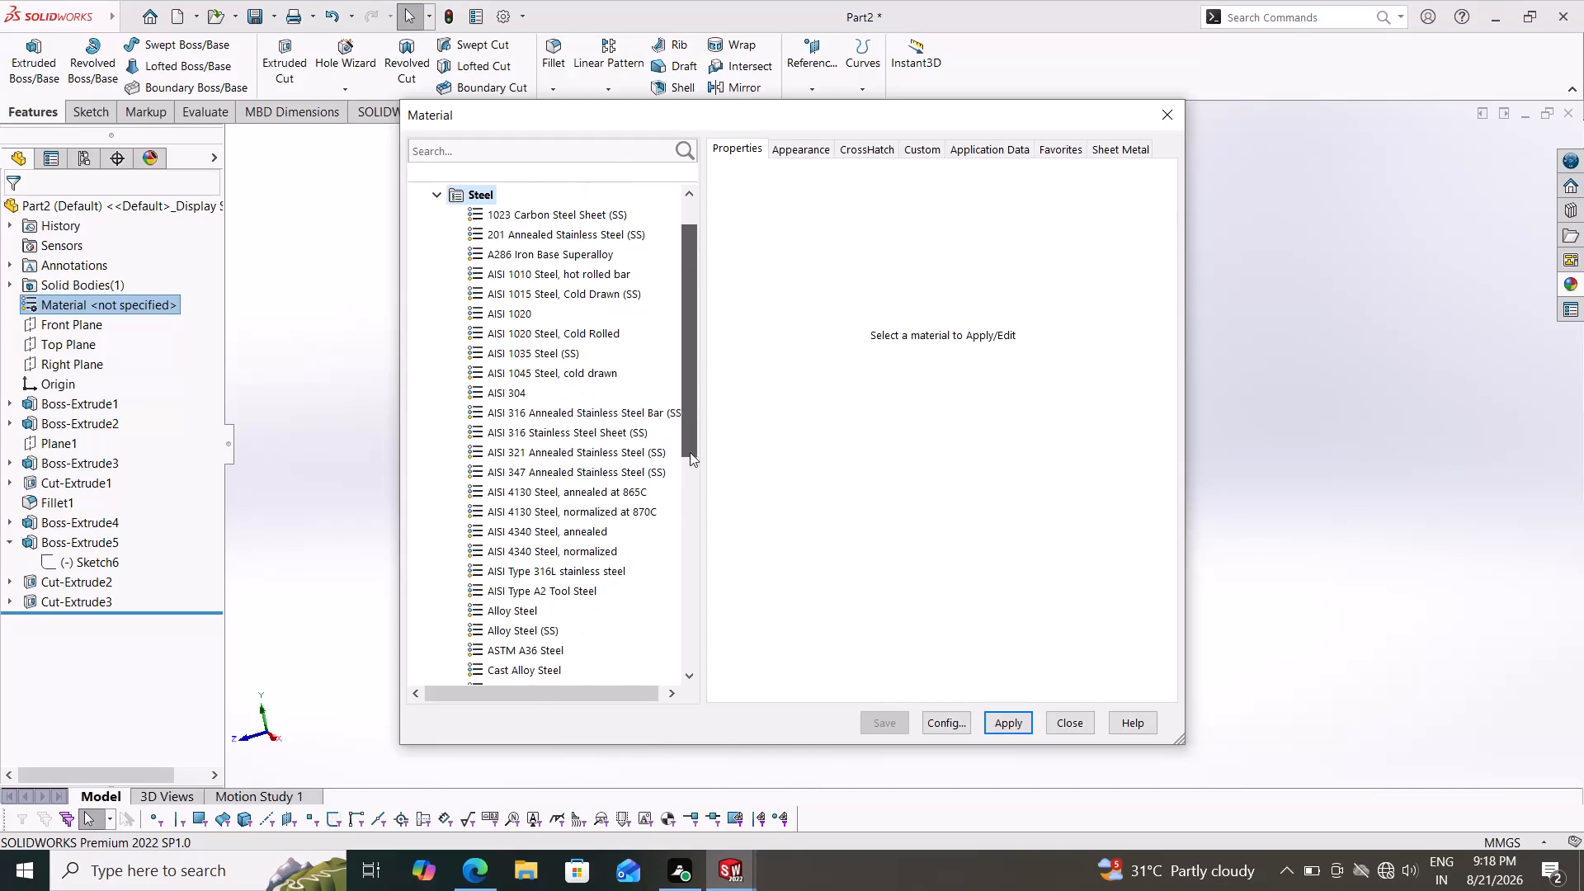
pyautogui.moveTo(690, 452); pyautogui.dragTo(671, 655)
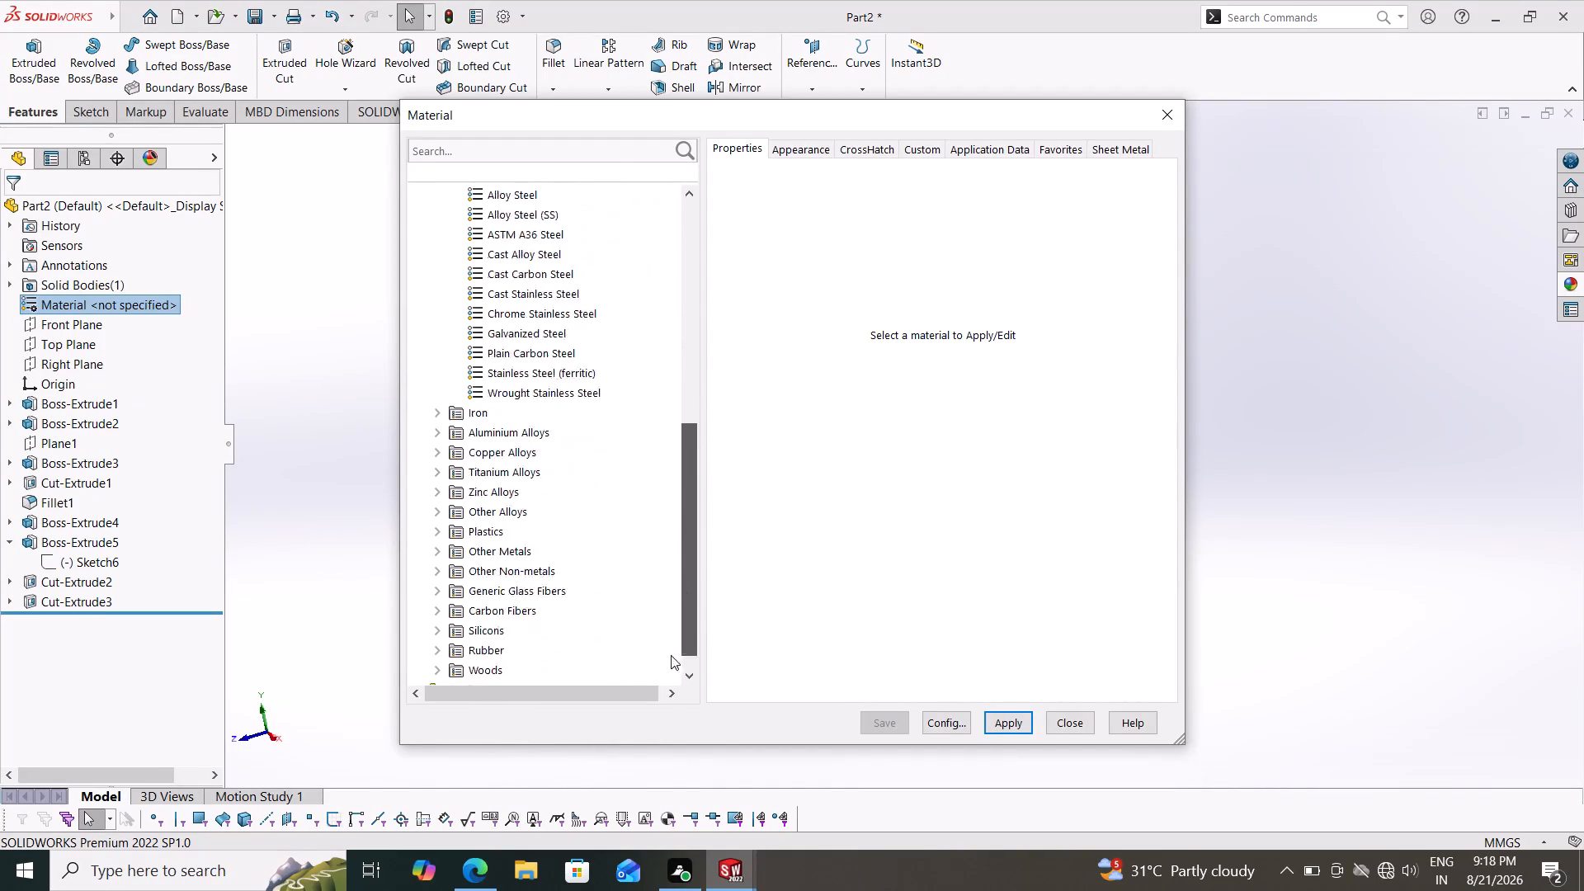
pyautogui.moveTo(671, 655); pyautogui.dragTo(654, 700)
pyautogui.scroll(3, 577, 482)
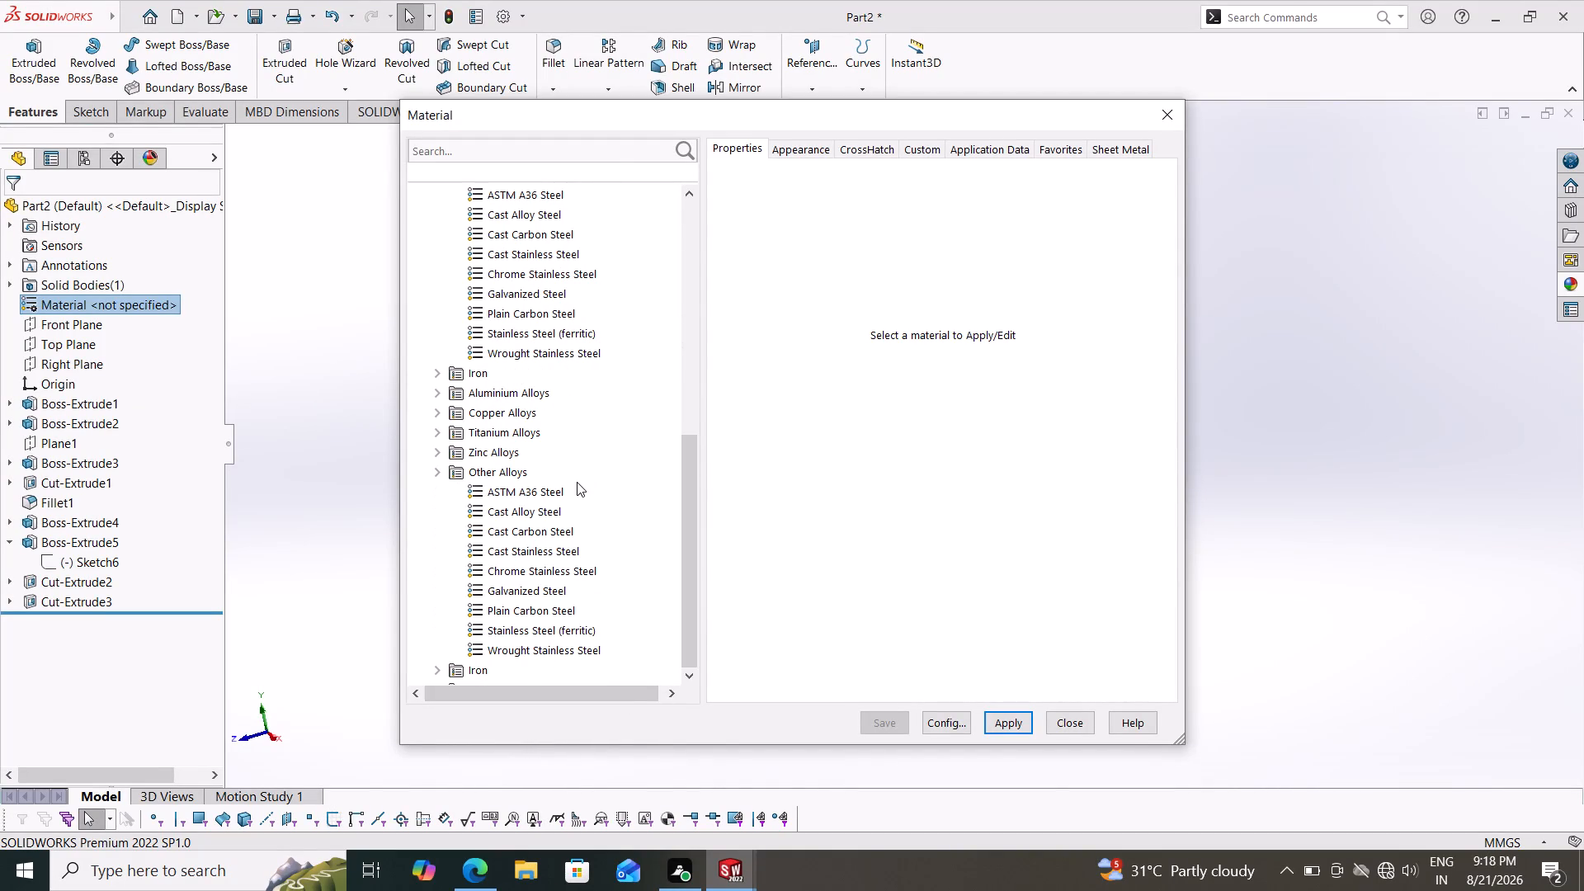
pyautogui.scroll(4, 577, 482)
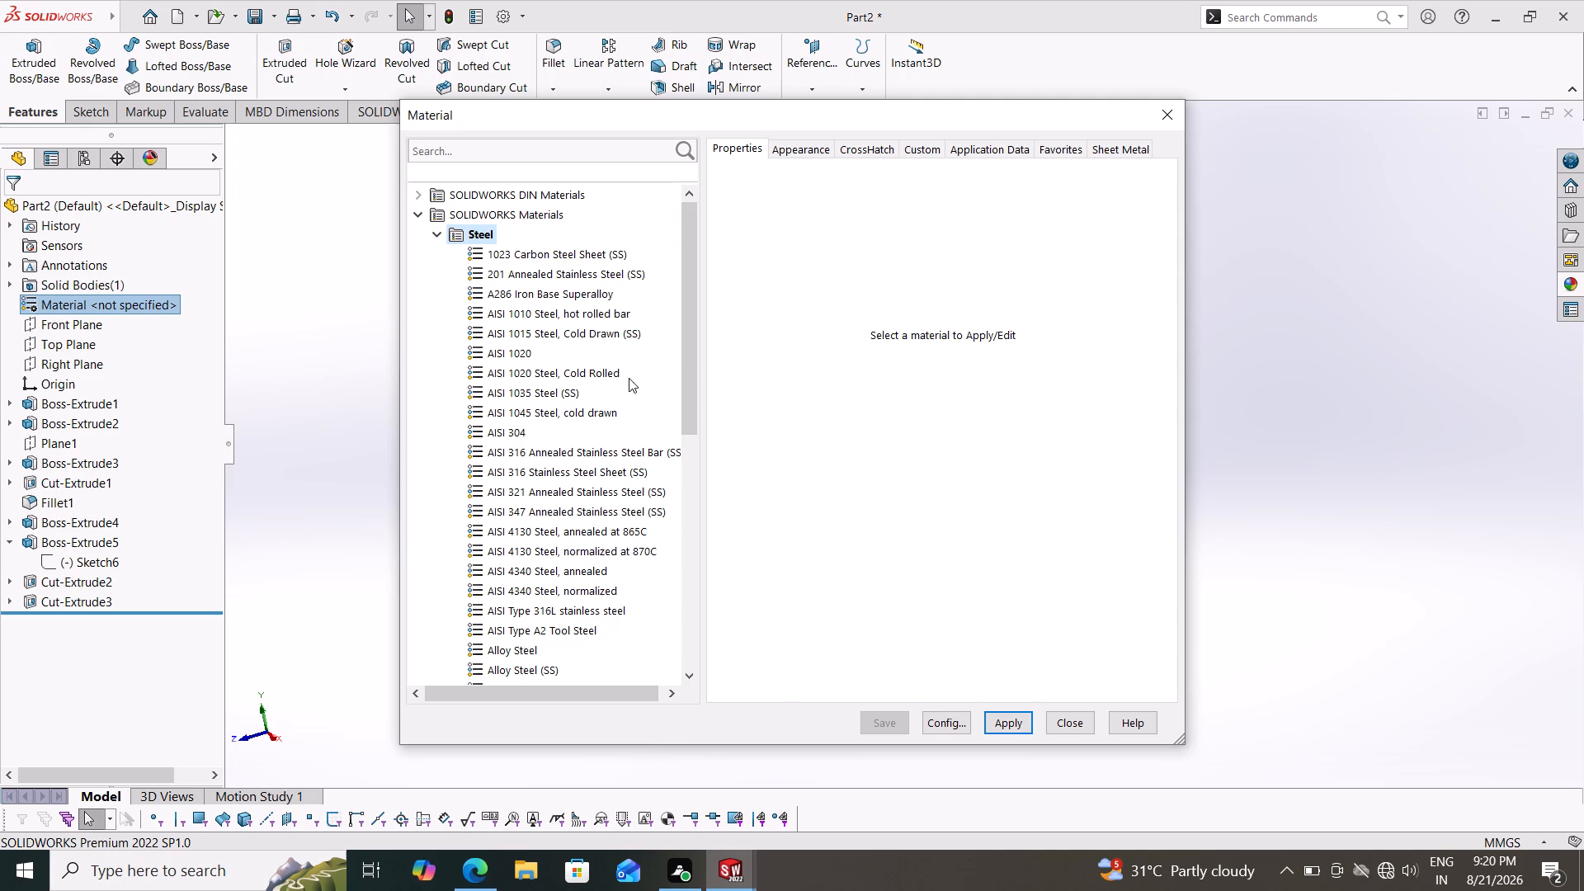
pyautogui.scroll(-4, 648, 372)
pyautogui.scroll(8, 648, 372)
pyautogui.scroll(-5, 628, 380)
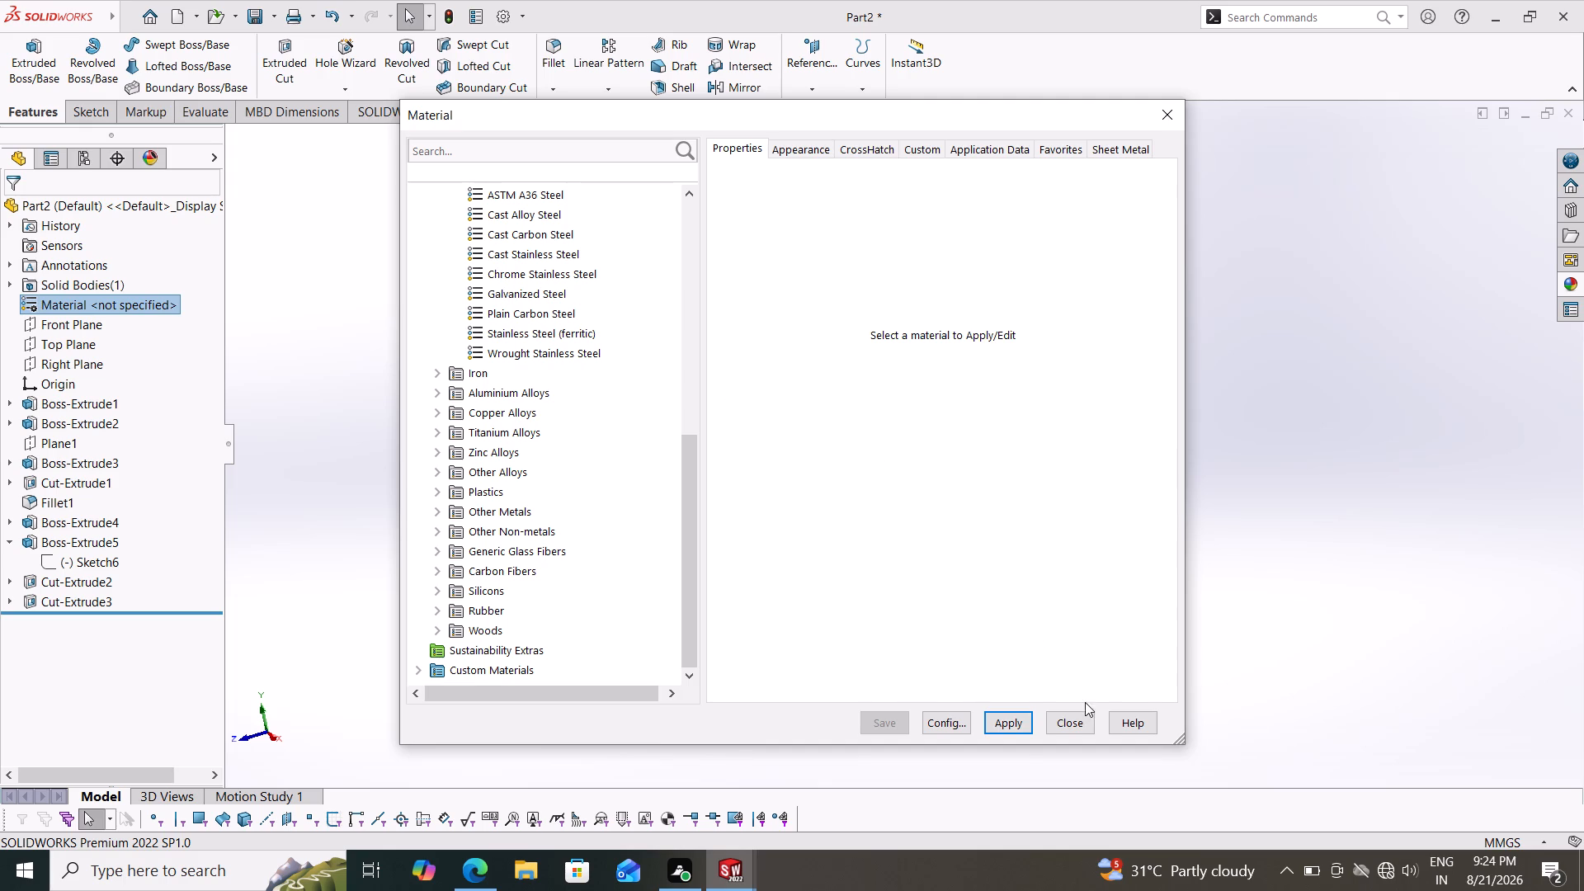
pyautogui.click(1072, 719)
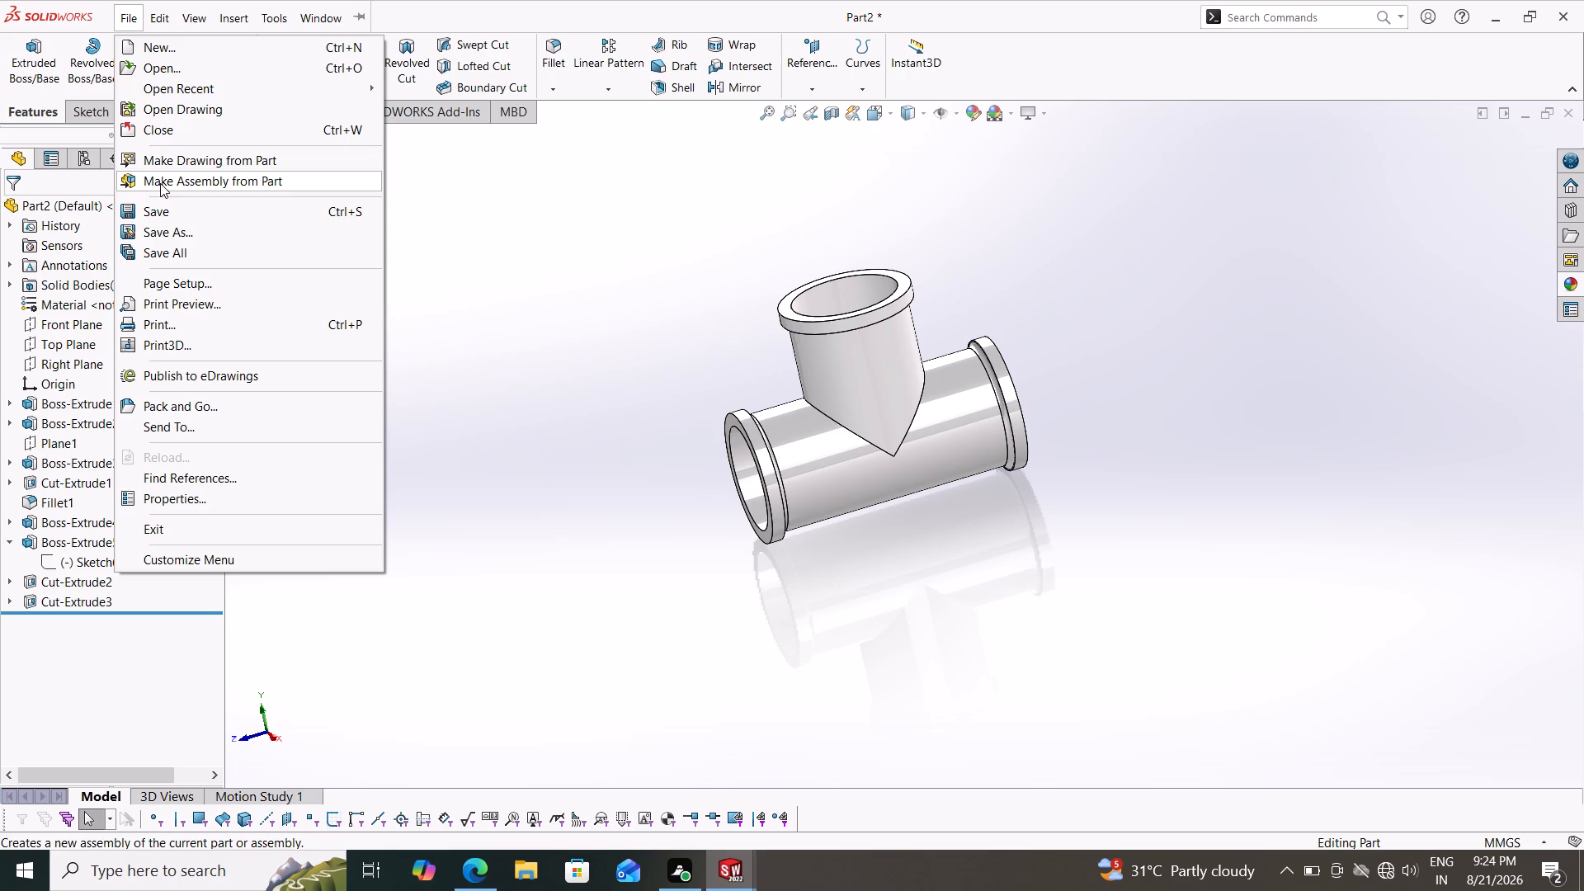
# Save the part in the Documents folder under the name 3d 5.
pyautogui.click(158, 231)
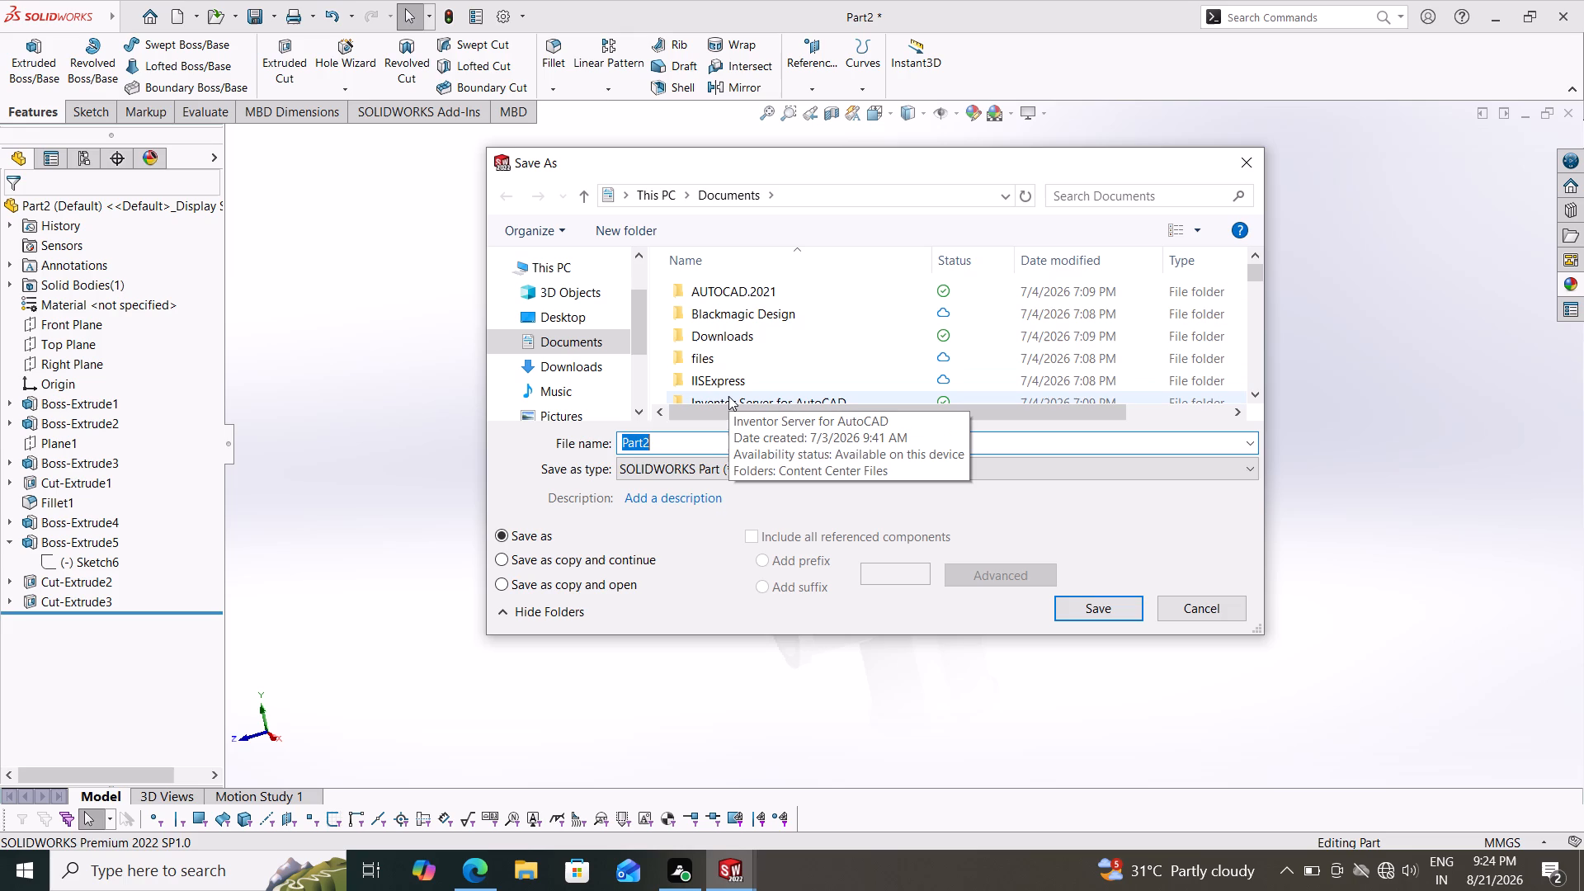
pyautogui.write('3d')
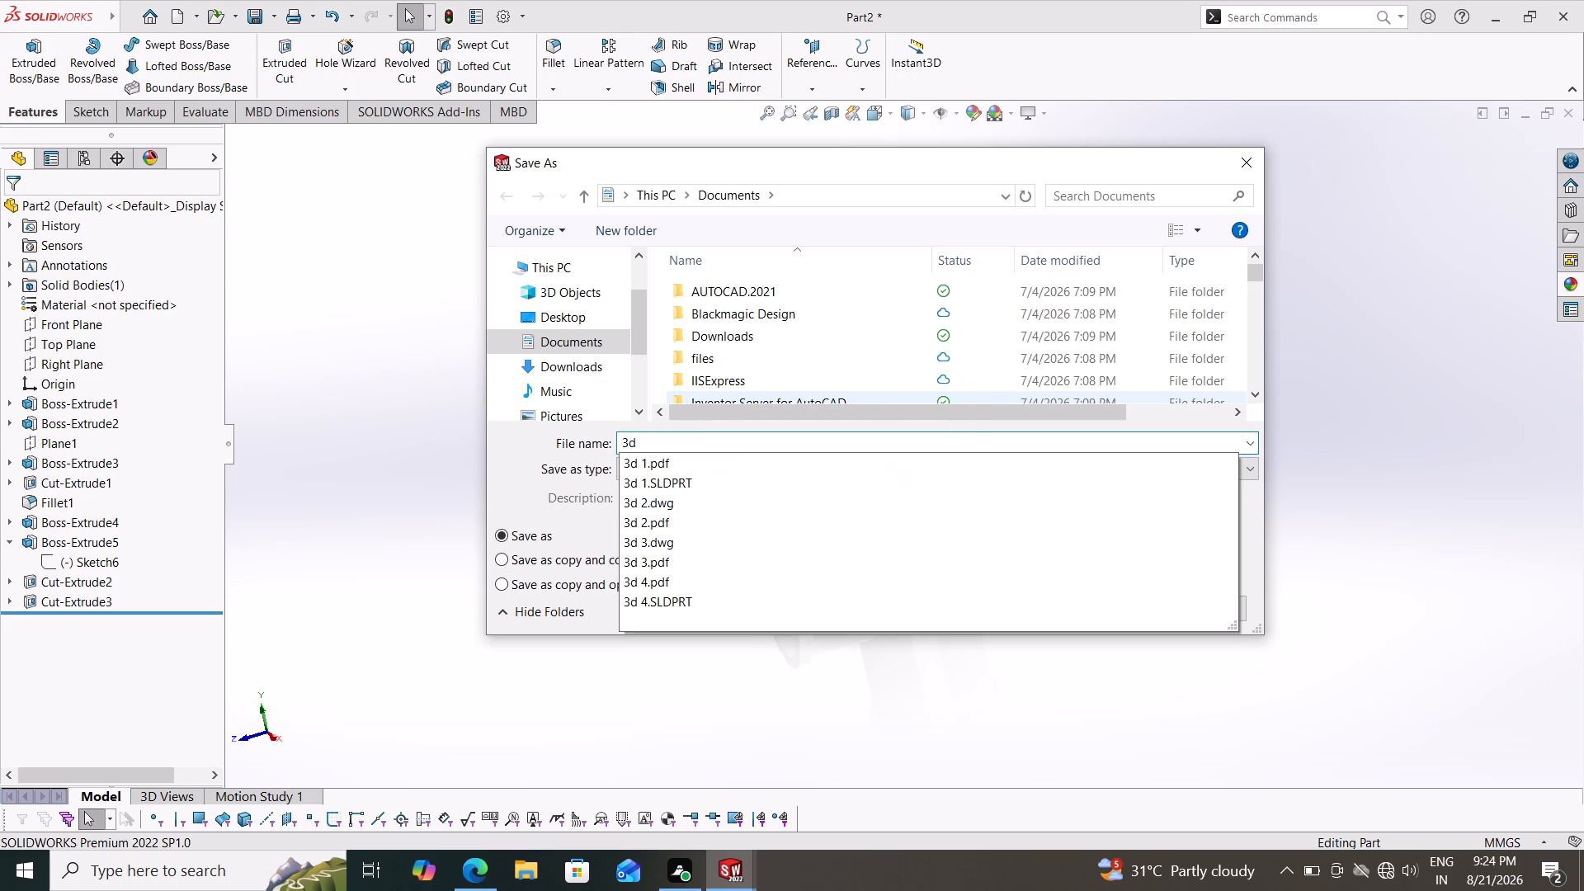
pyautogui.press('space')
pyautogui.press('5')
pyautogui.press('Return')
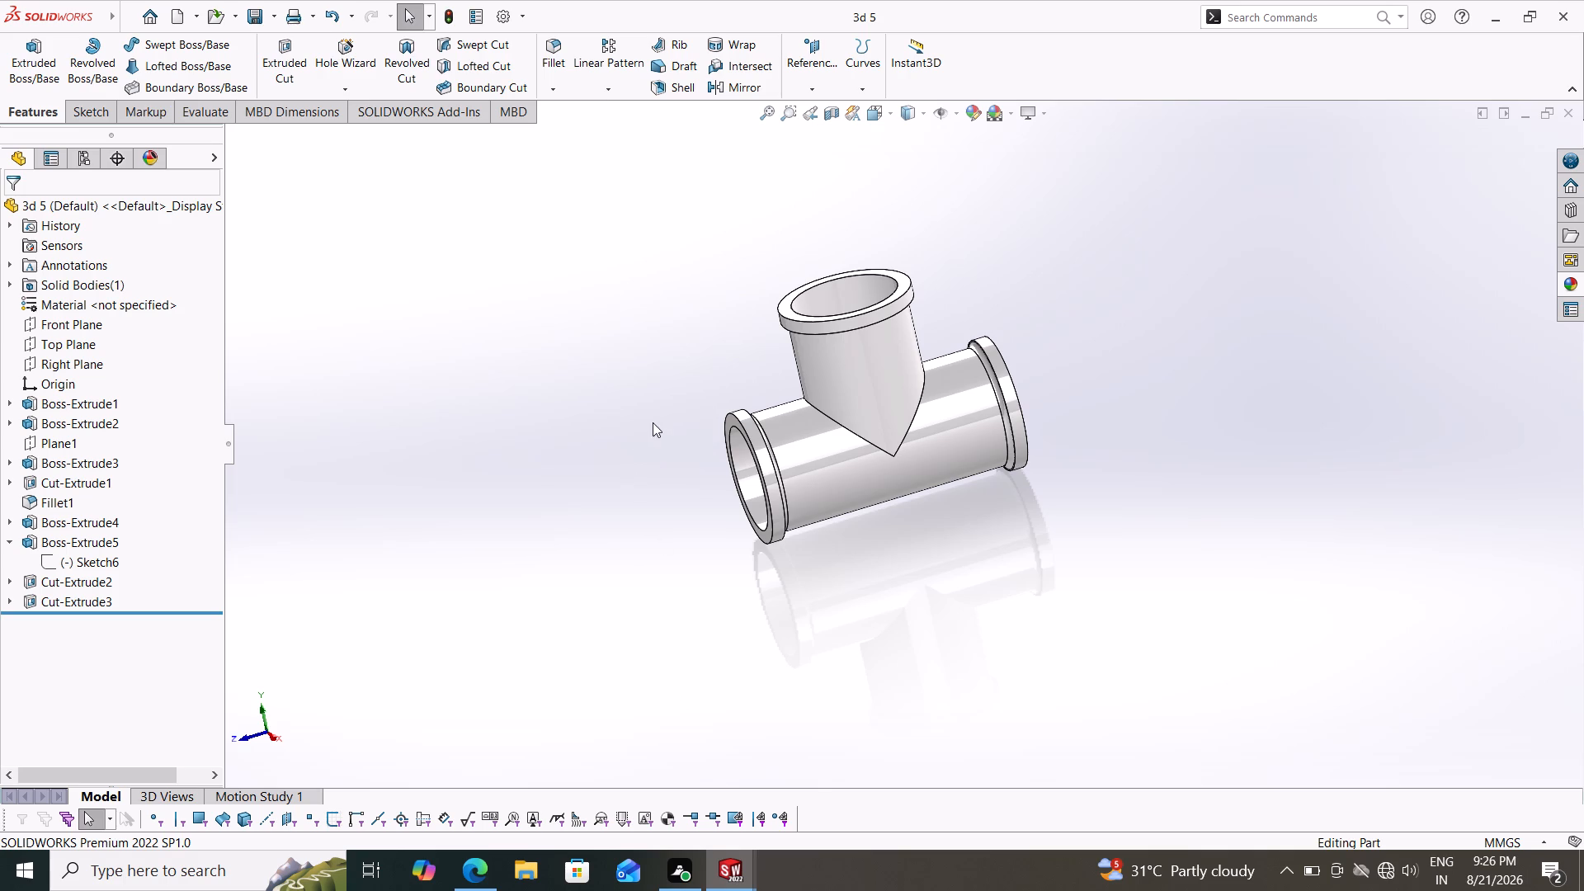
# Save the part as an Adobe PDF named 3d 5 in the Documents folder.
pyautogui.click(271, 14)
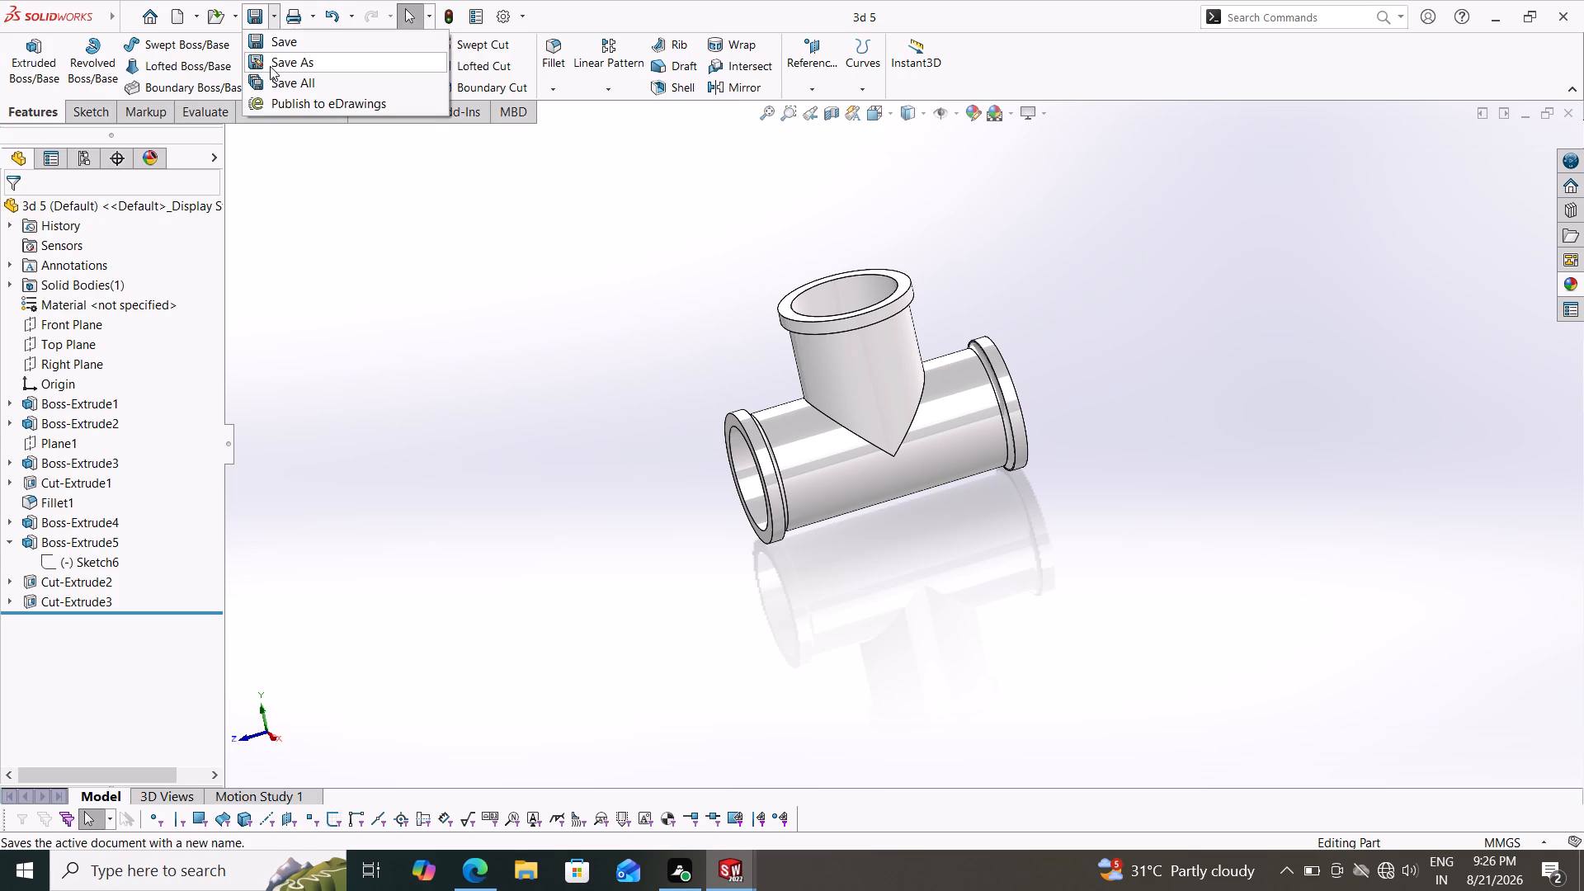
pyautogui.click(270, 66)
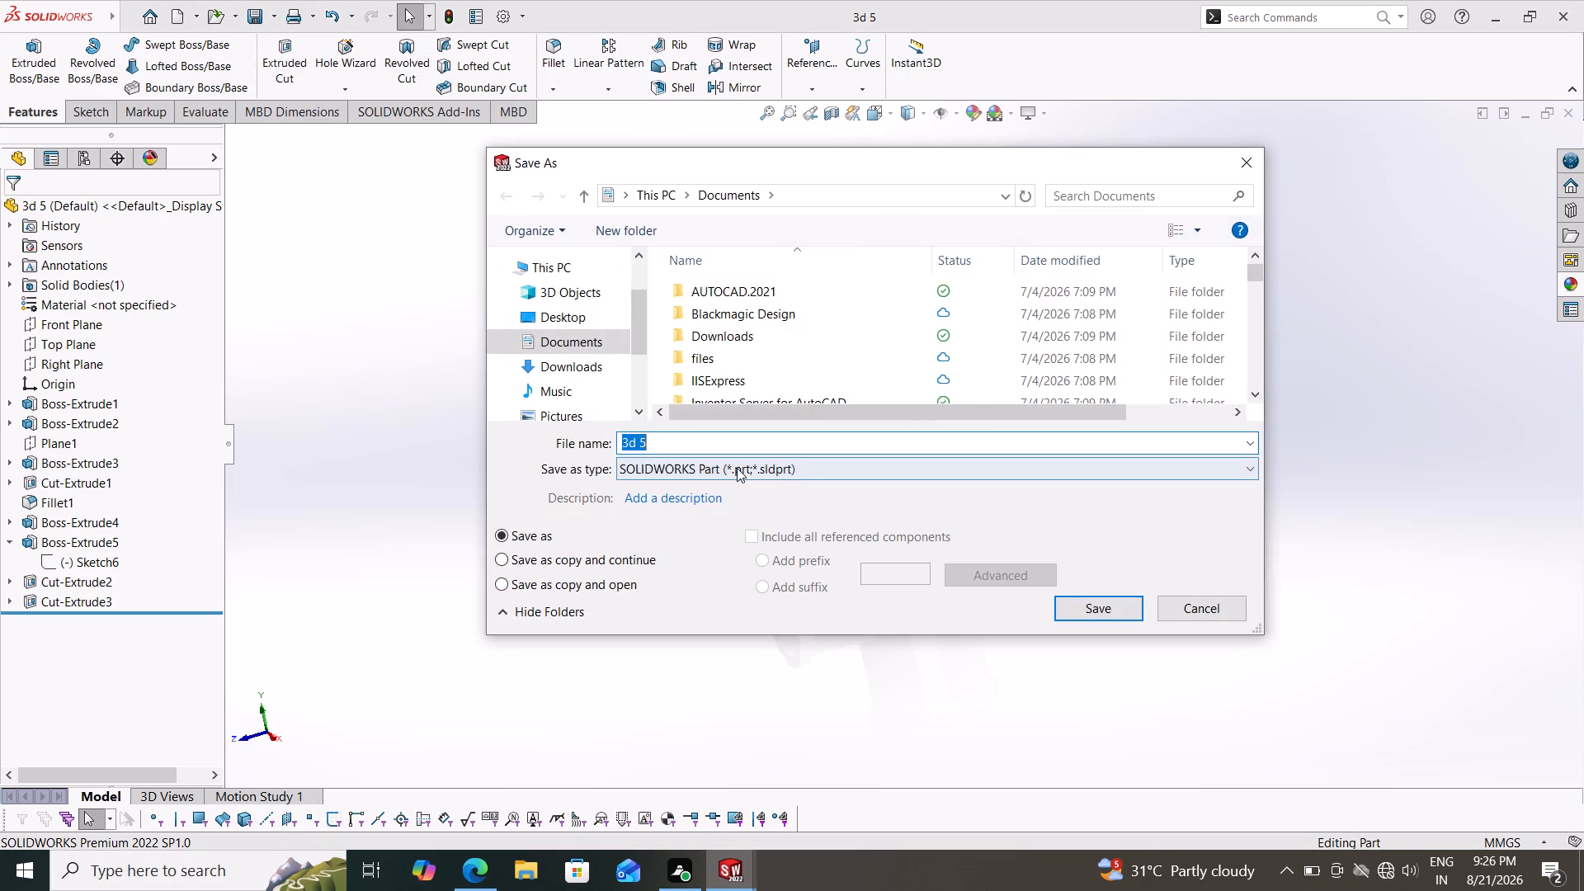
pyautogui.click(737, 468)
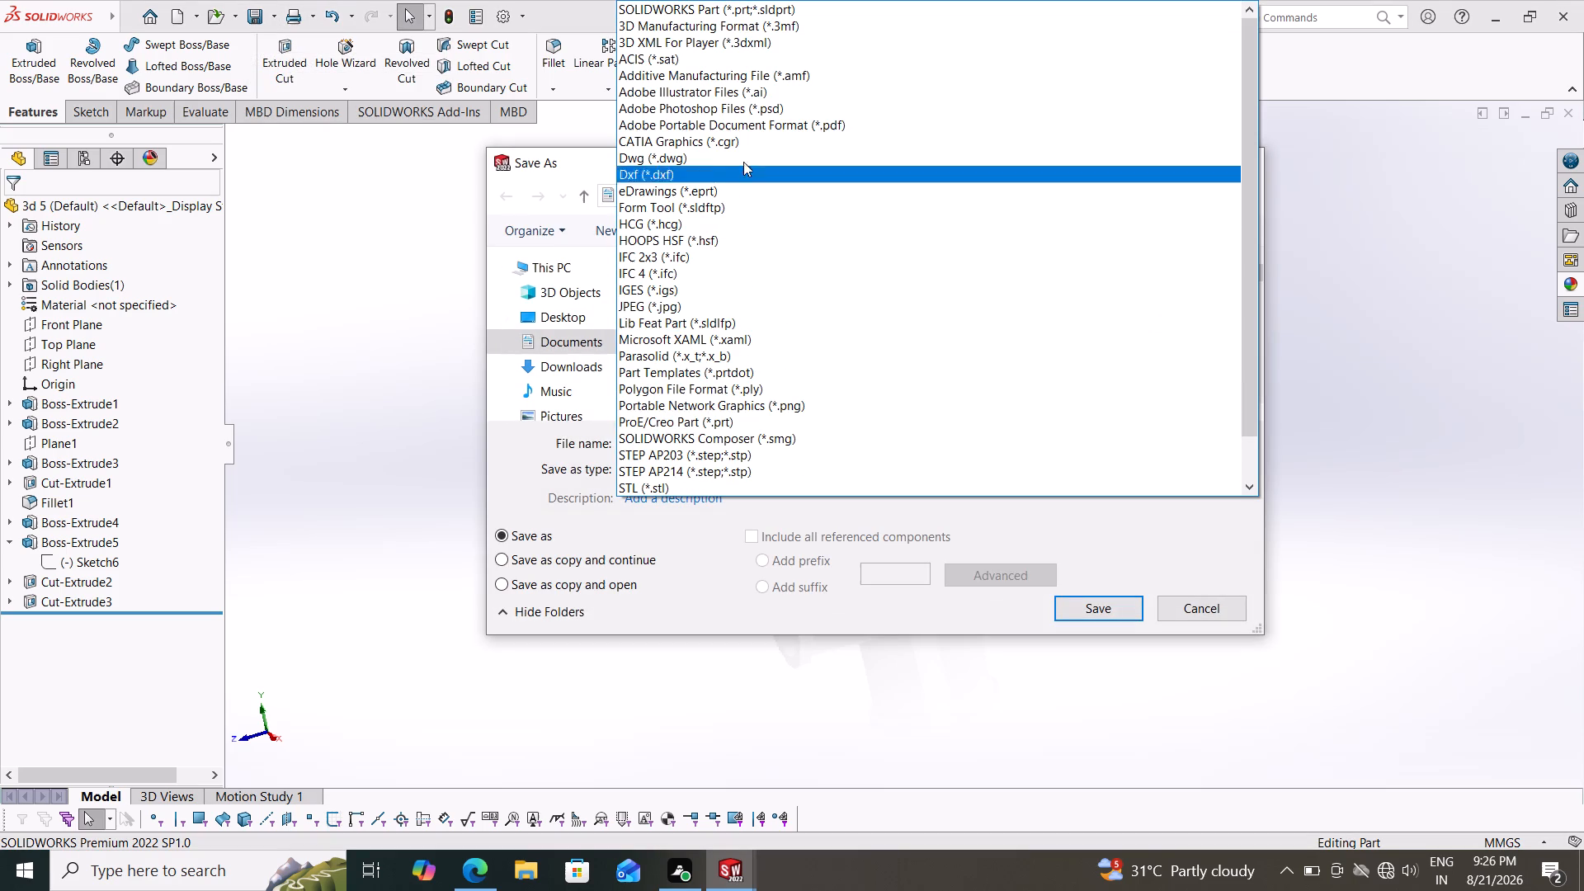
pyautogui.click(763, 127)
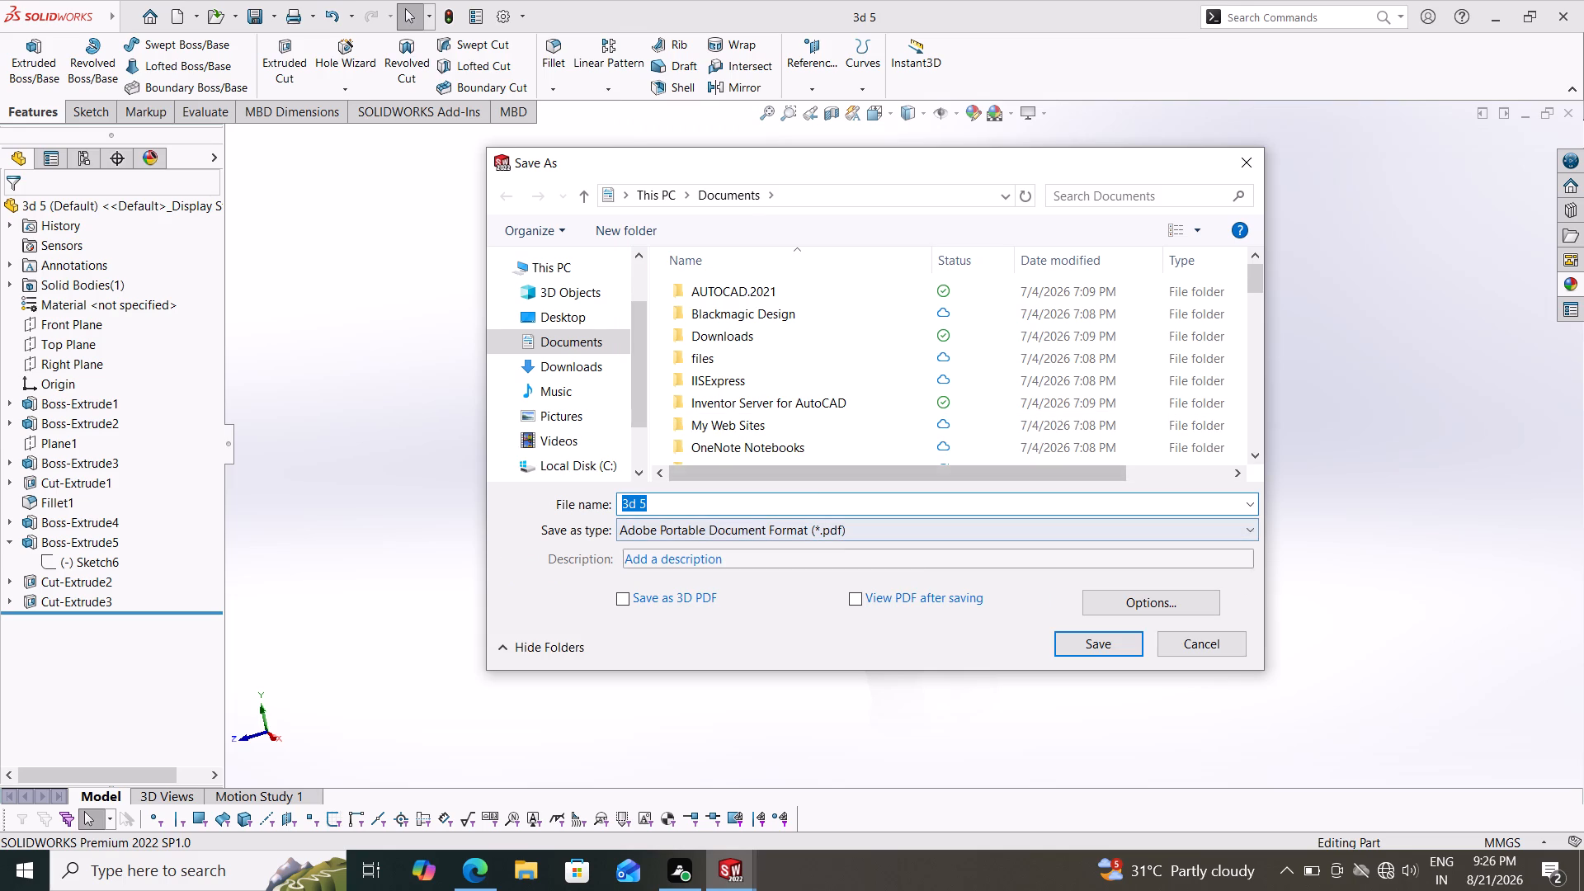
pyautogui.click(1081, 643)
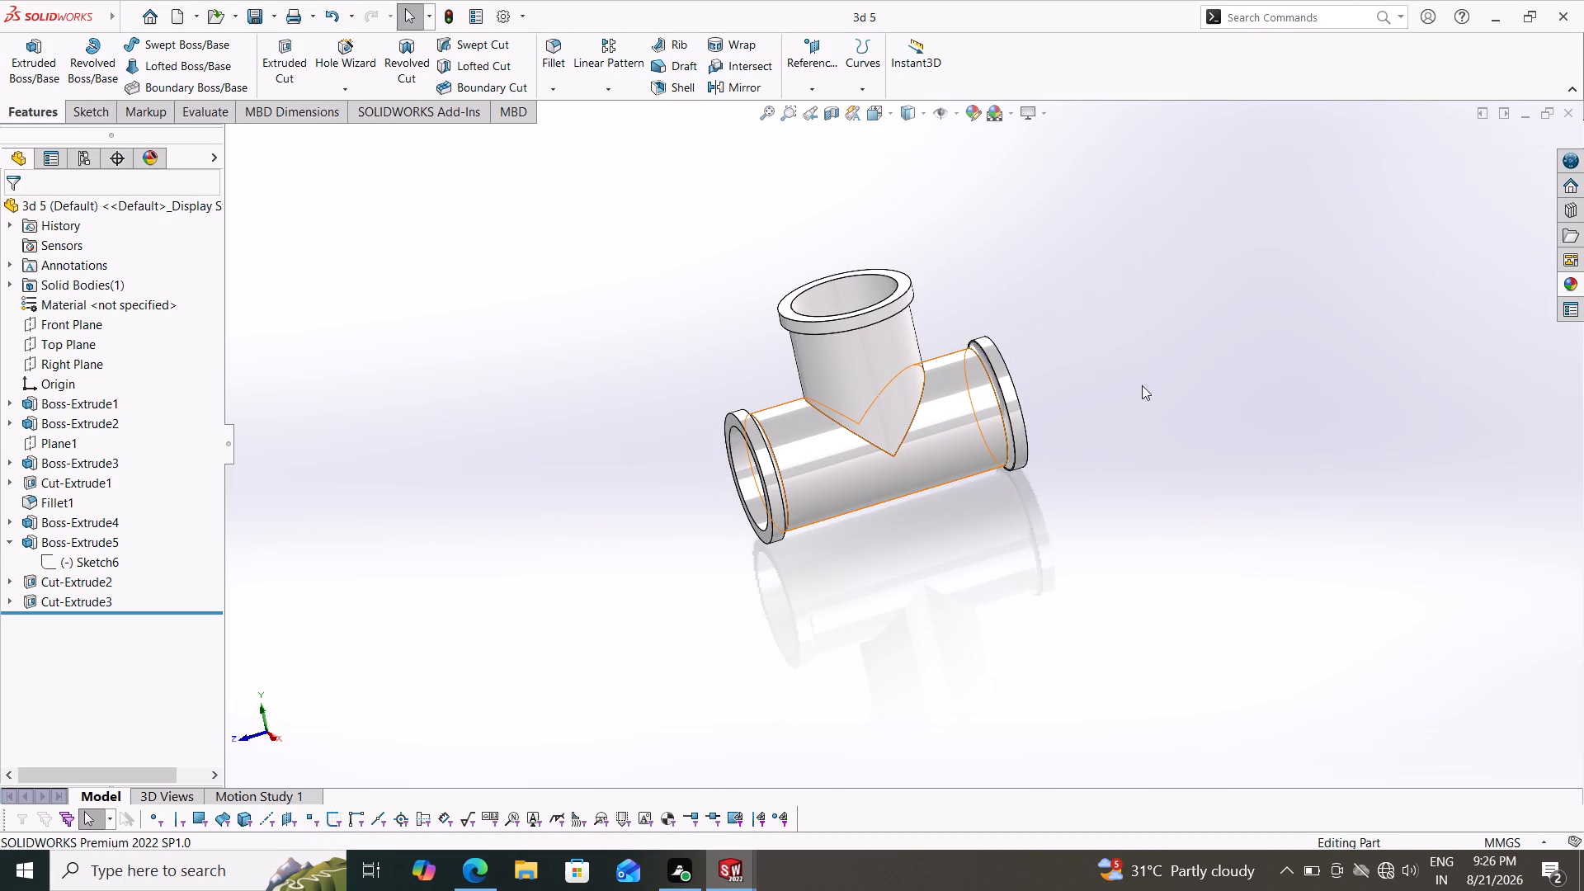
# Examine the tee's branch opening, flanged ends and through bore from several angles.
pyautogui.moveTo(1140, 389); pyautogui.dragTo(1087, 475, button='middle')
pyautogui.scroll(-1, 957, 435)
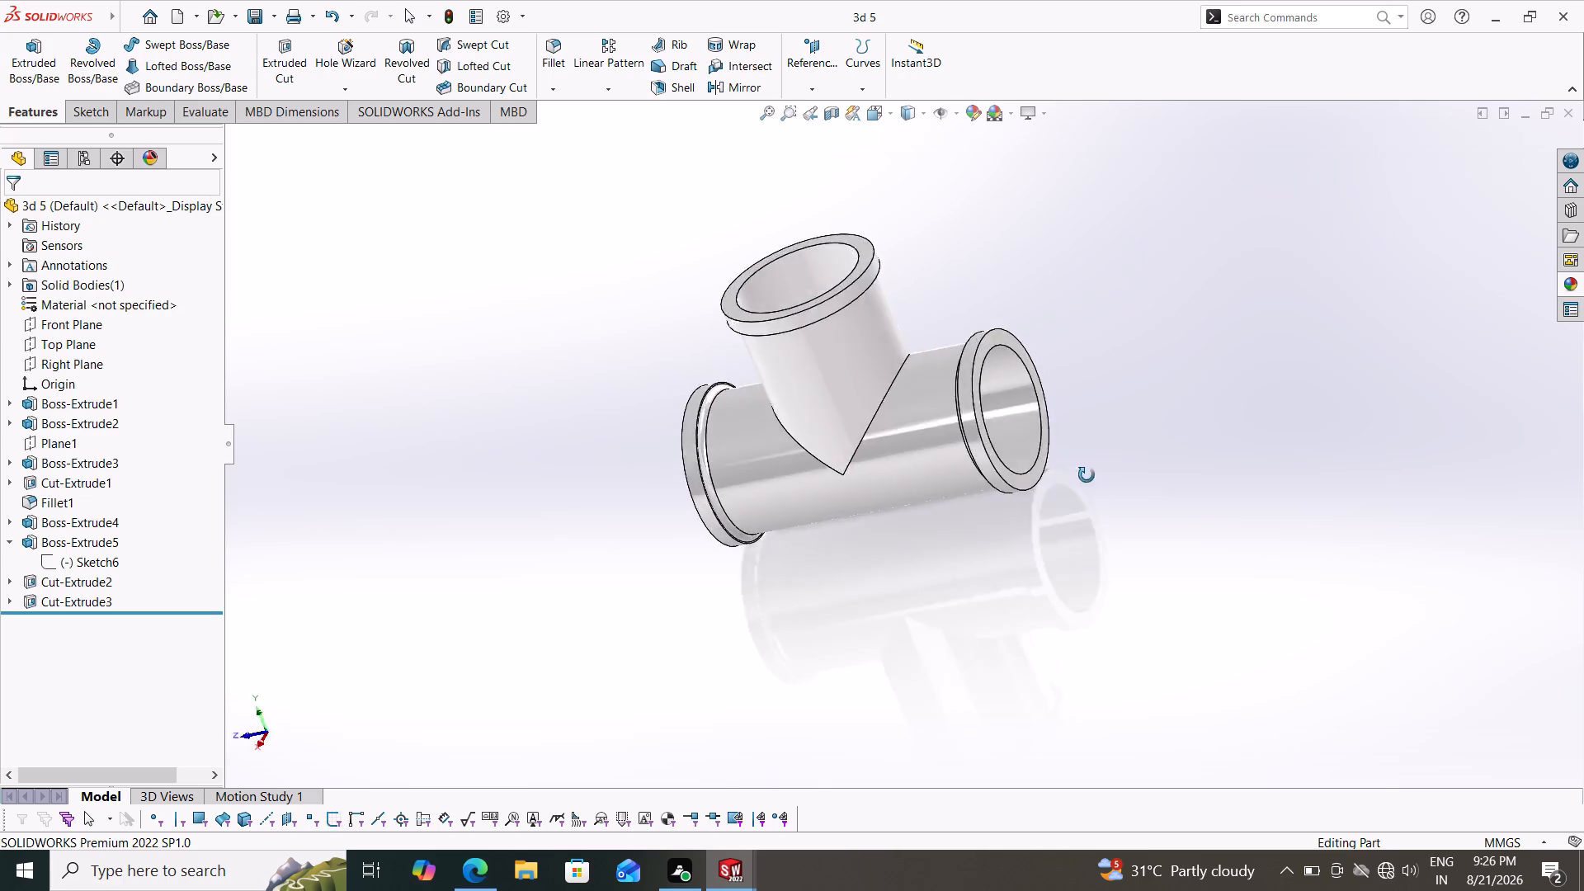
pyautogui.moveTo(1087, 475); pyautogui.dragTo(1149, 627, button='middle')
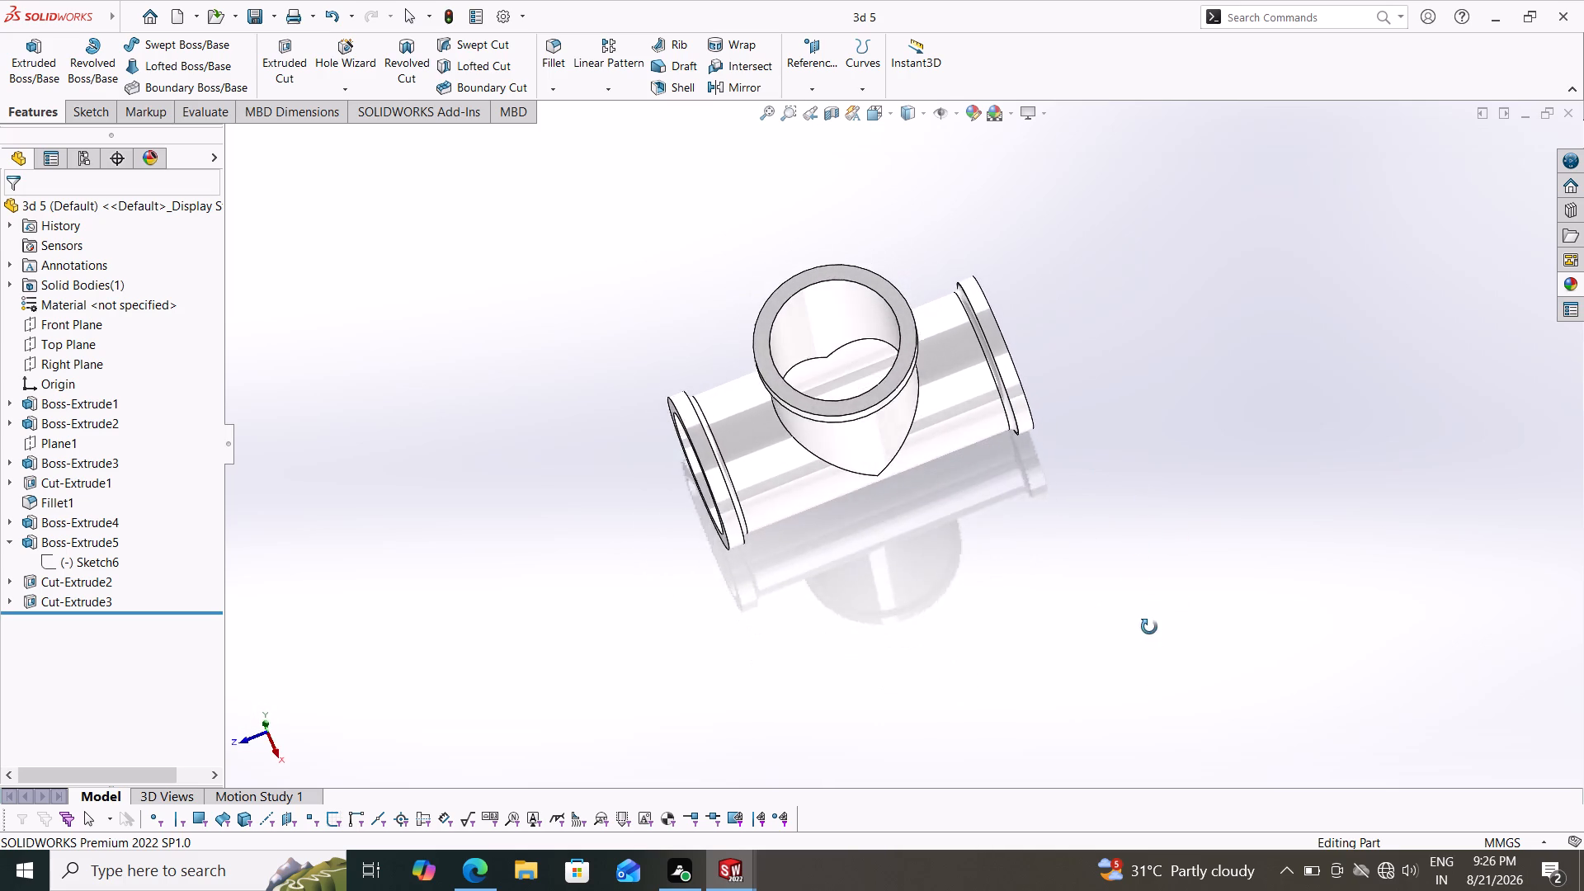
pyautogui.moveTo(1149, 627); pyautogui.dragTo(1122, 631, button='middle')
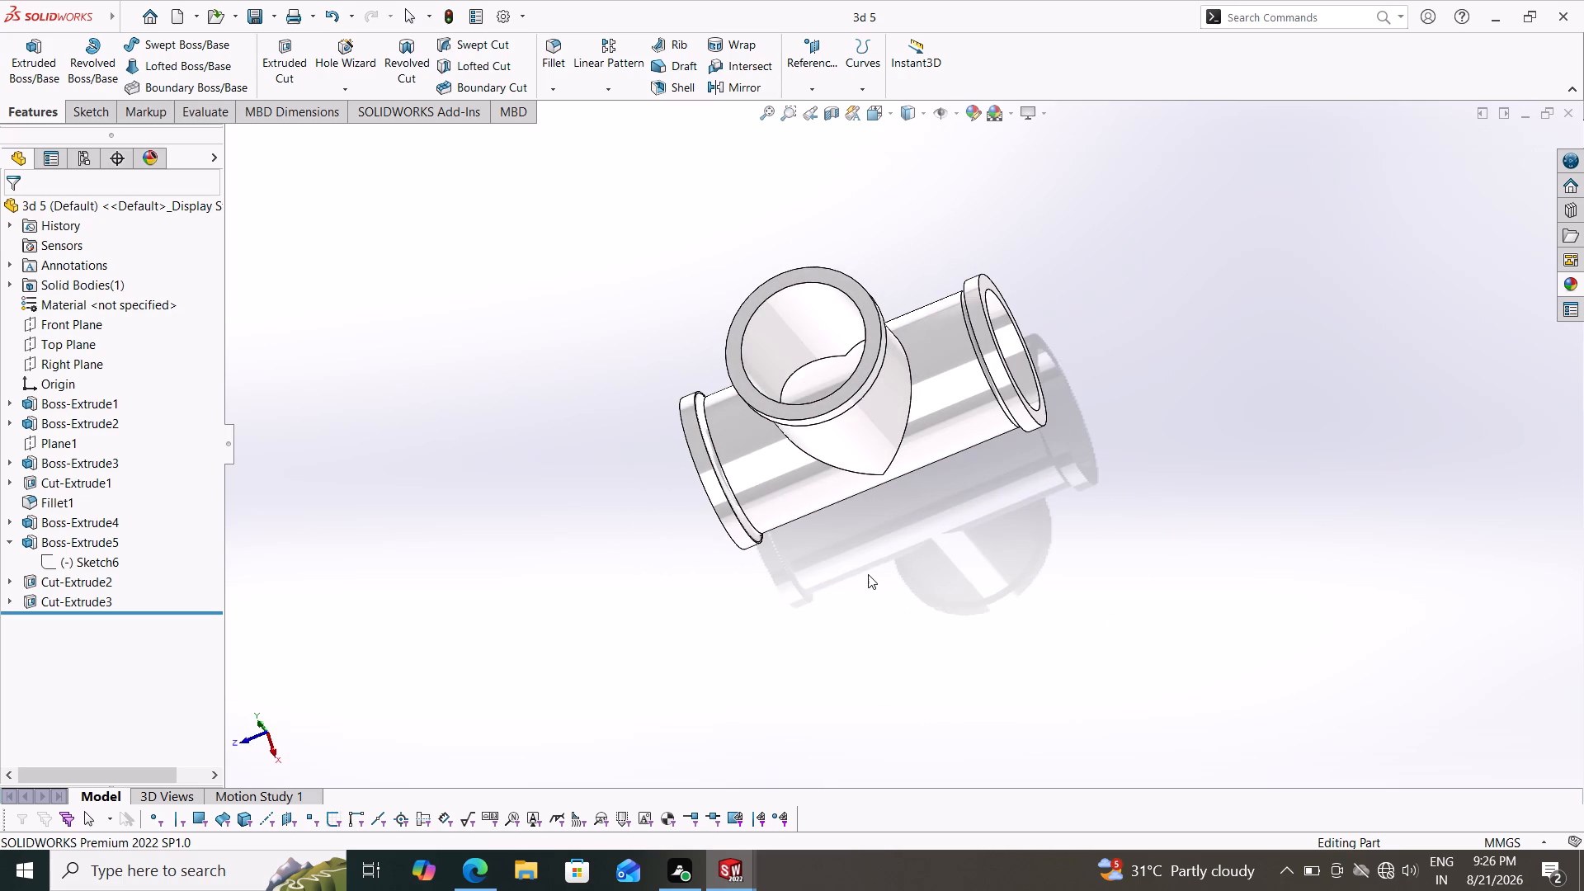
pyautogui.moveTo(868, 574); pyautogui.dragTo(888, 369, button='middle')
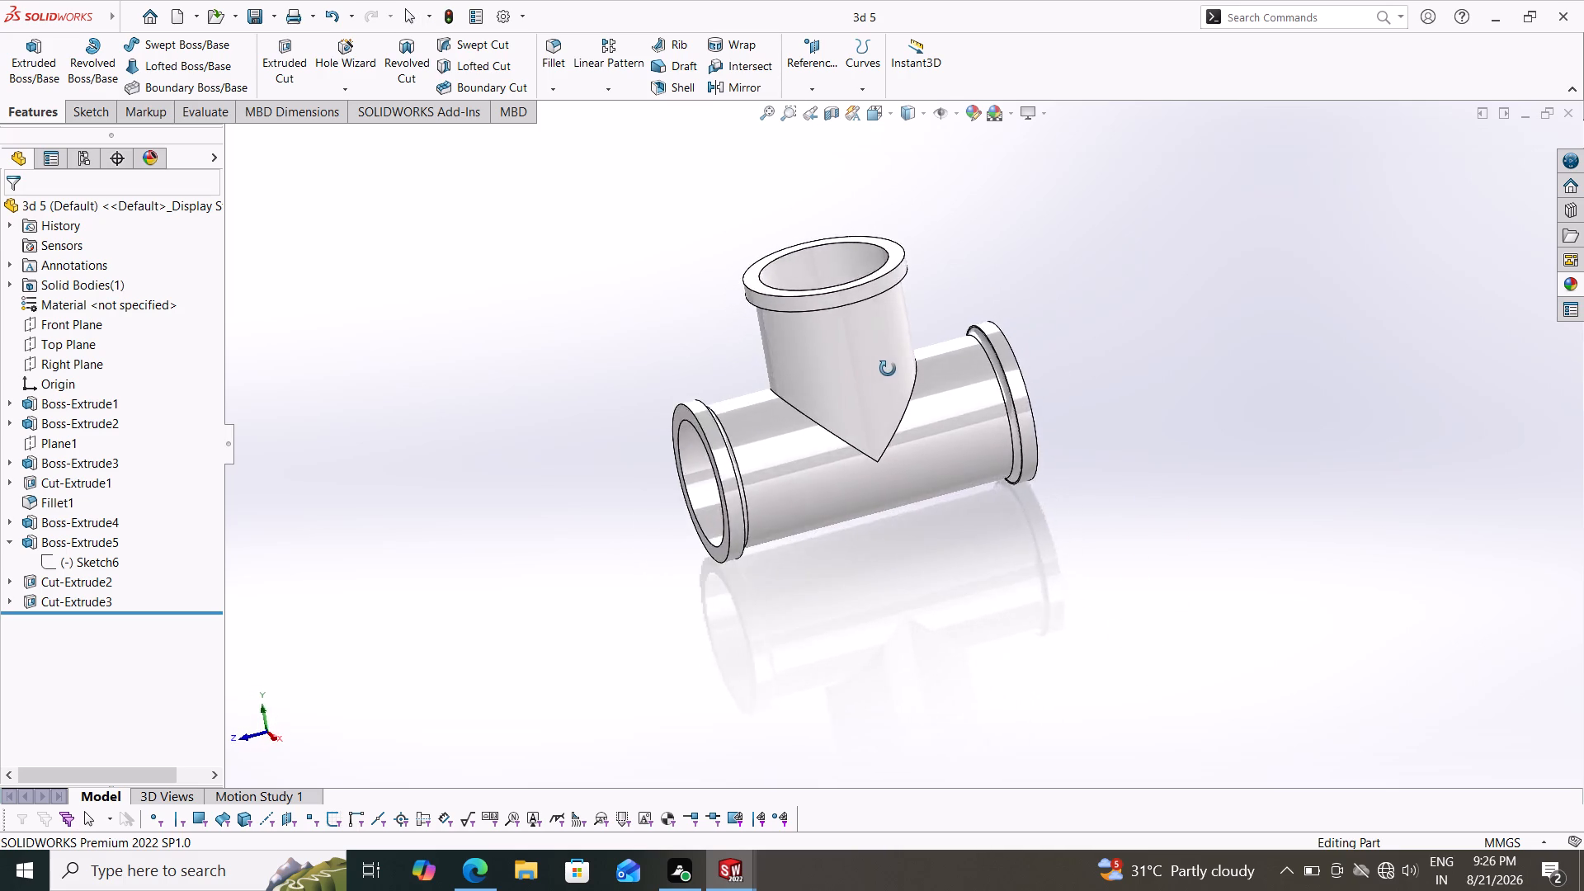
pyautogui.moveTo(888, 369); pyautogui.dragTo(1062, 293, button='middle')
pyautogui.moveTo(1061, 290); pyautogui.dragTo(1059, 285, button='middle')
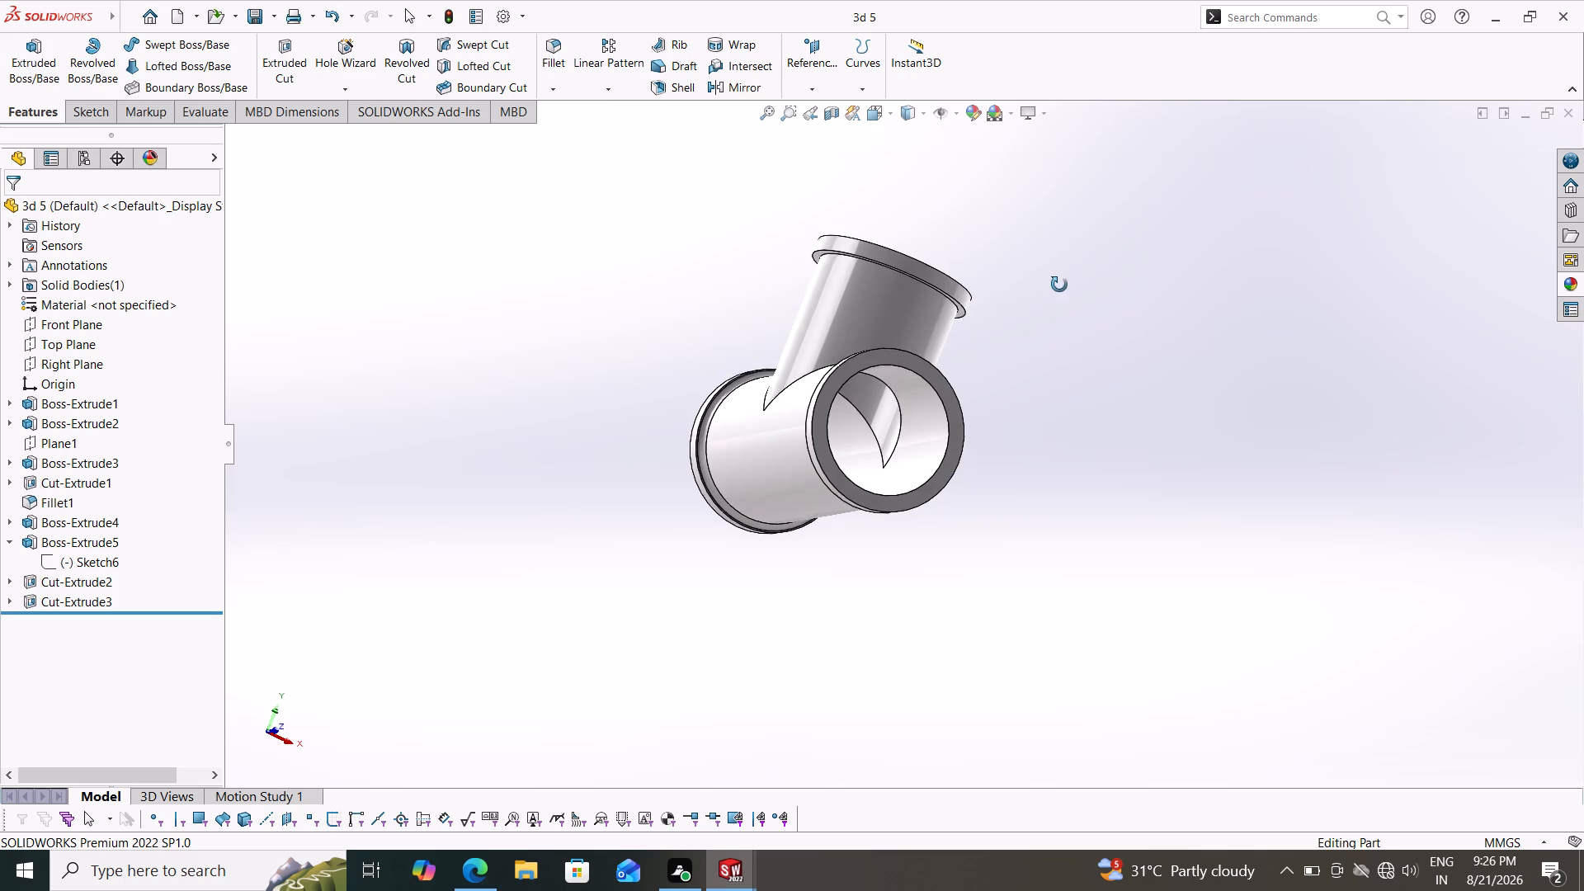
pyautogui.moveTo(1059, 285); pyautogui.dragTo(1024, 306, button='middle')
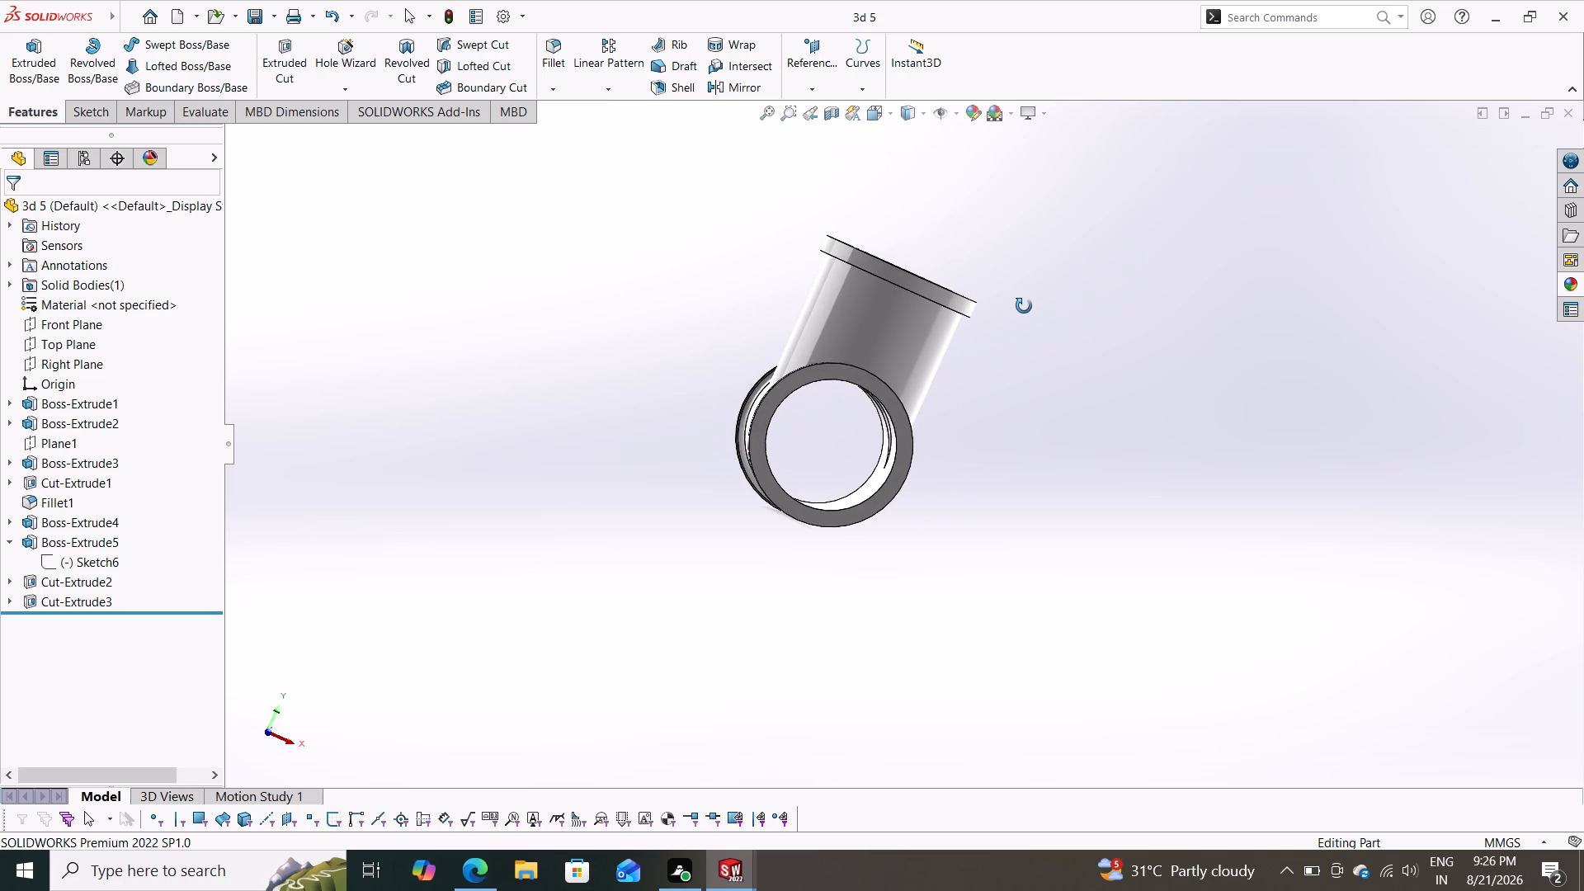
pyautogui.moveTo(1024, 306); pyautogui.dragTo(1024, 309, button='middle')
pyautogui.moveTo(1020, 536); pyautogui.dragTo(1021, 504, button='middle')
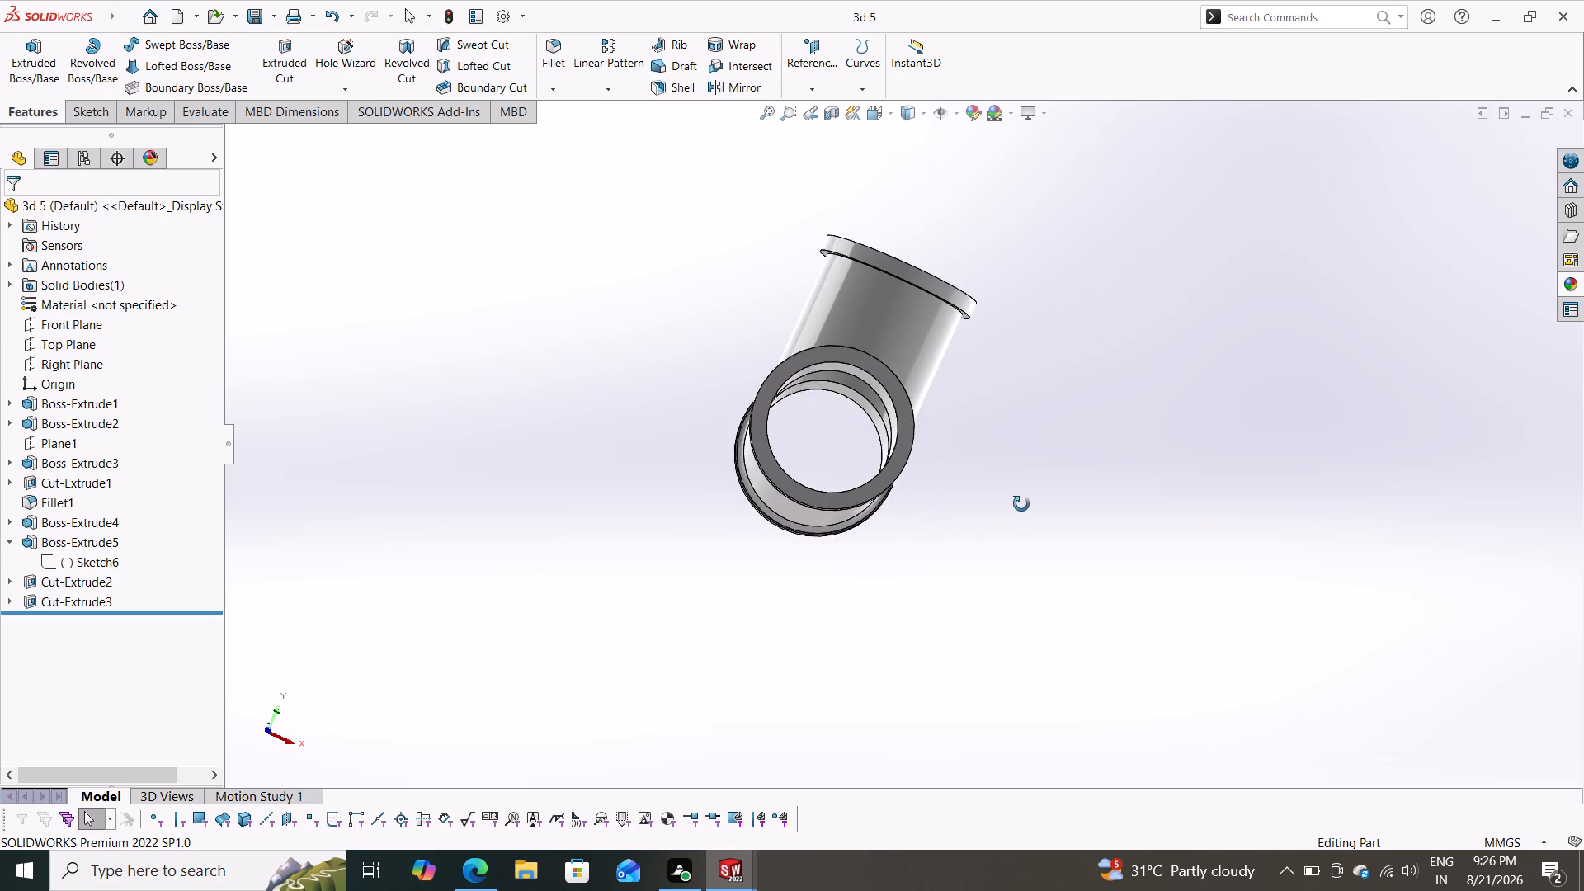
pyautogui.moveTo(1021, 504); pyautogui.dragTo(1023, 542, button='middle')
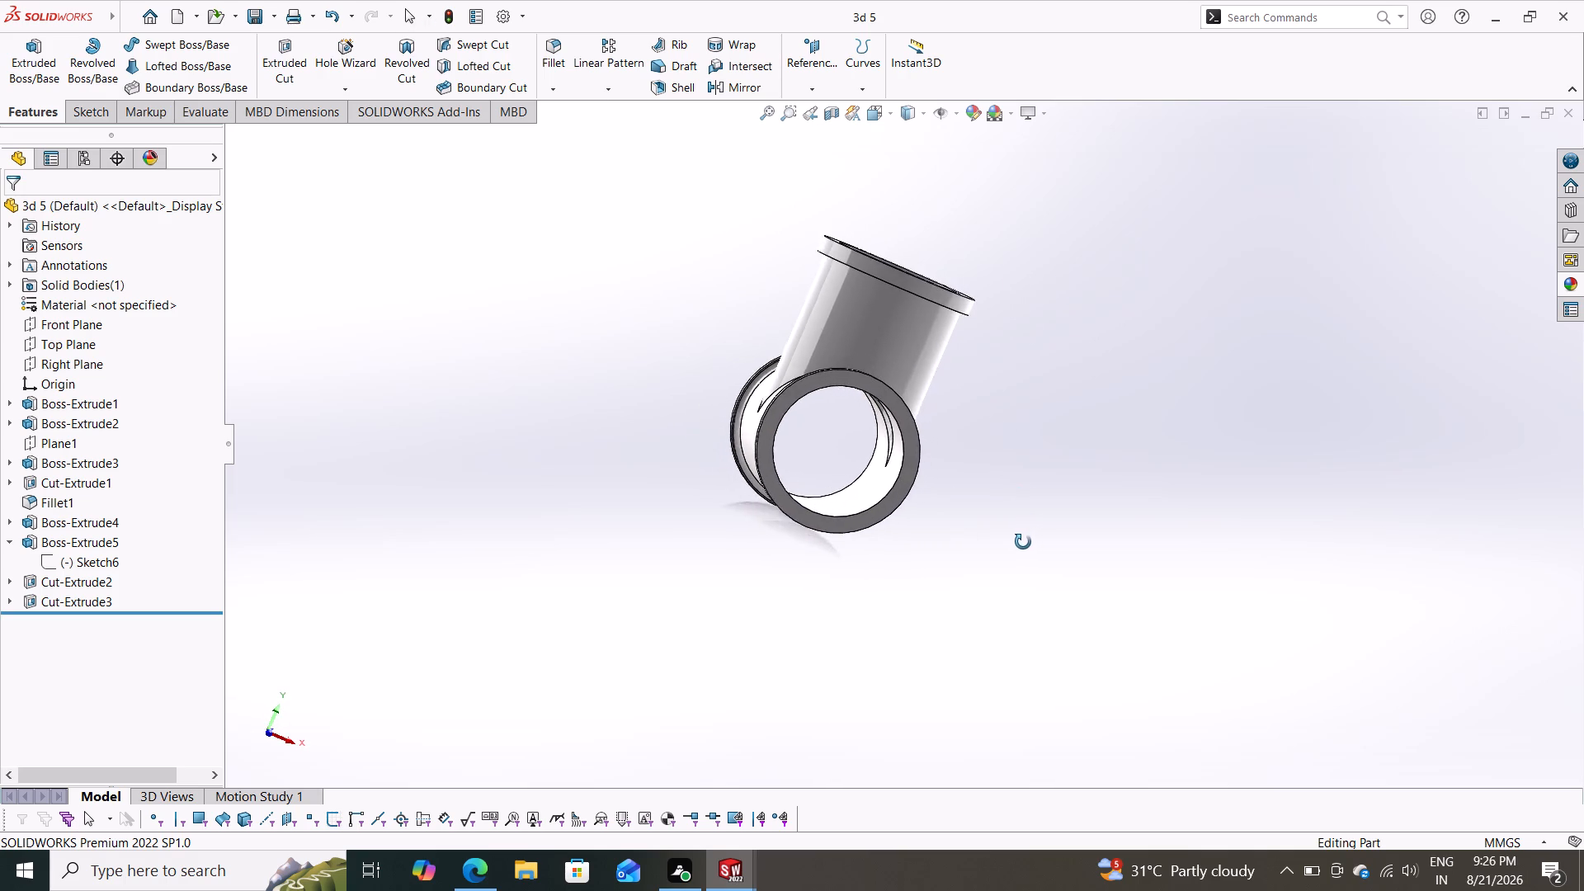
pyautogui.moveTo(1023, 542); pyautogui.dragTo(1020, 570, button='middle')
pyautogui.moveTo(1016, 566); pyautogui.dragTo(997, 534, button='middle')
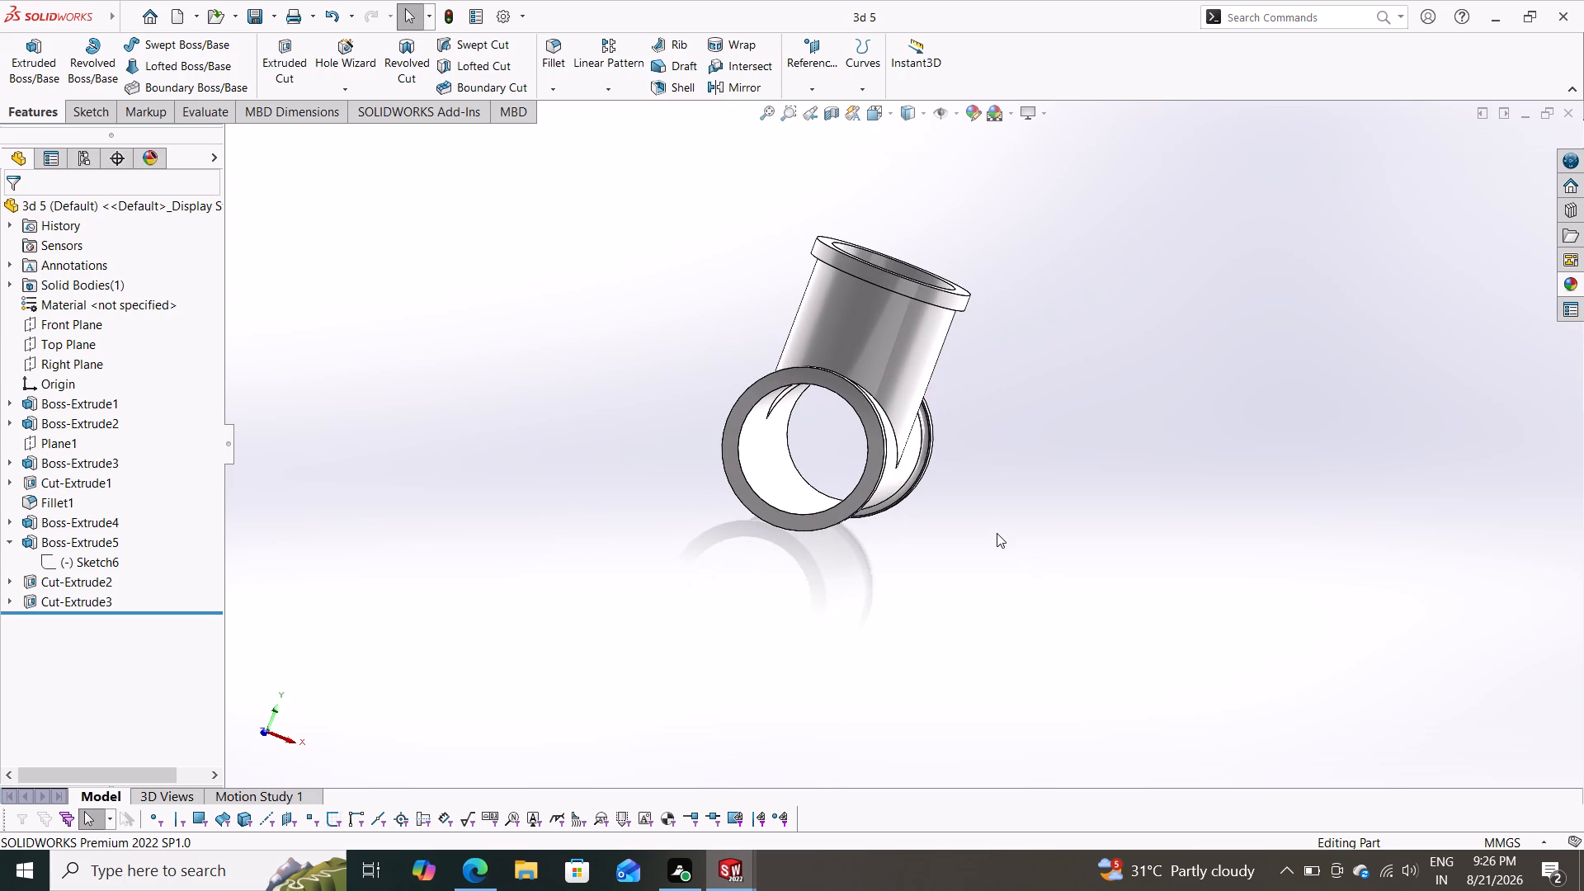
# Start a new sketch on the ring-shaped end face of the main pipe.
pyautogui.click(814, 526)
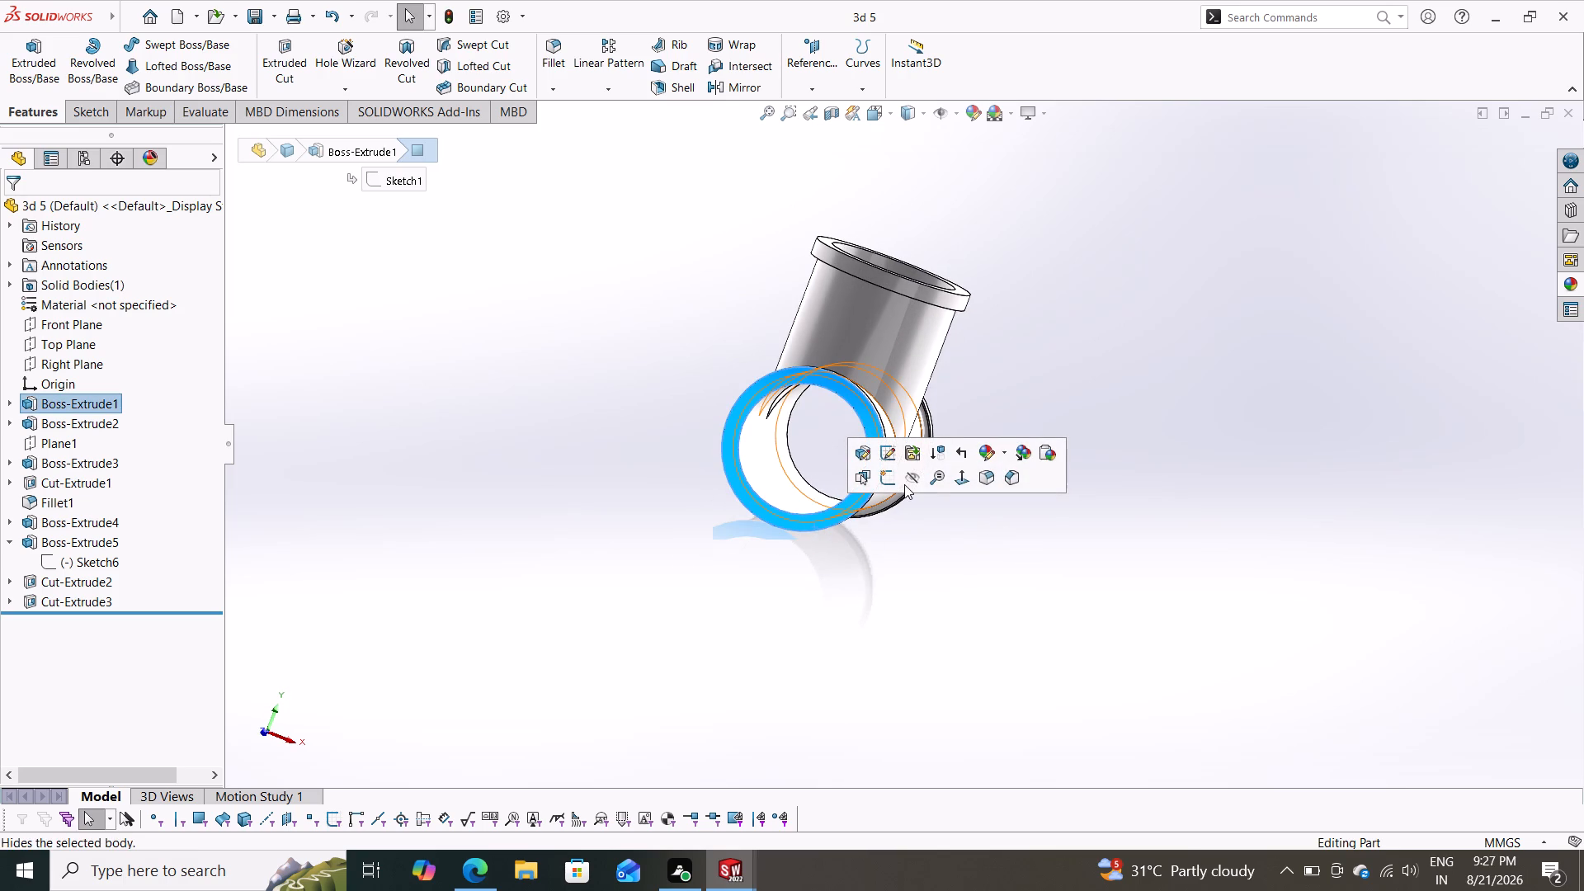
pyautogui.click(897, 480)
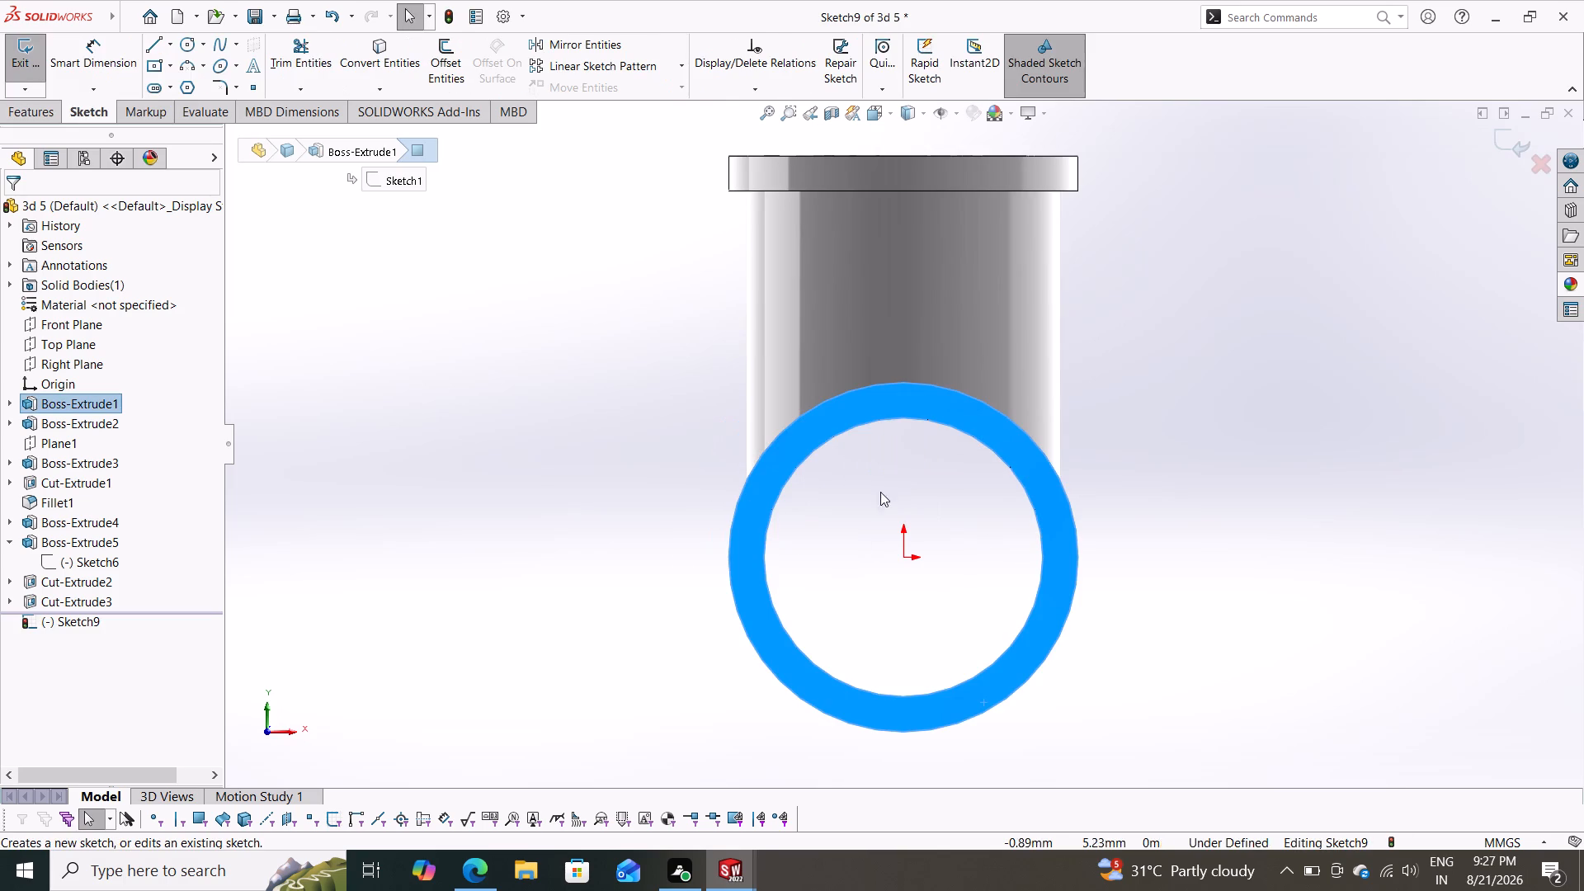